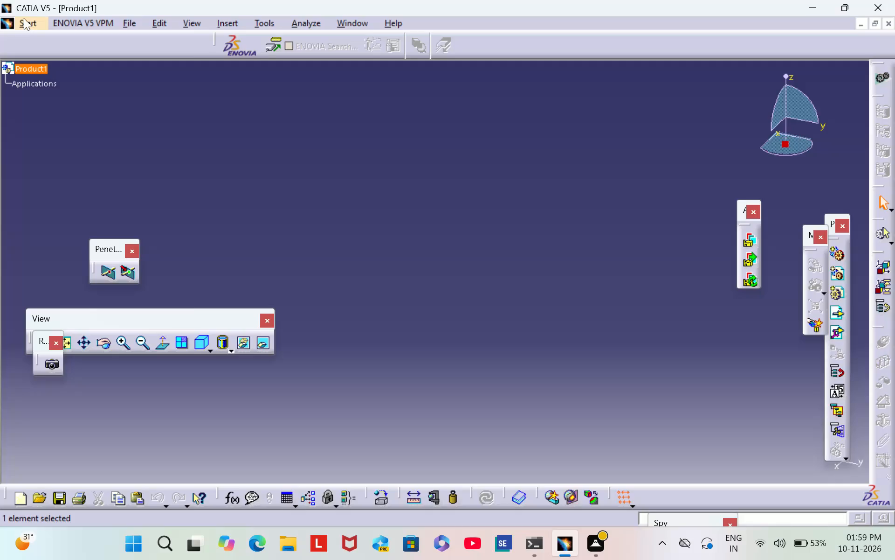
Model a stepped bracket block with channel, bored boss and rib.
Switch to the Part Design workbench from Mechanical Design to start a new part inside Product1.
click(27, 22)
click(81, 58)
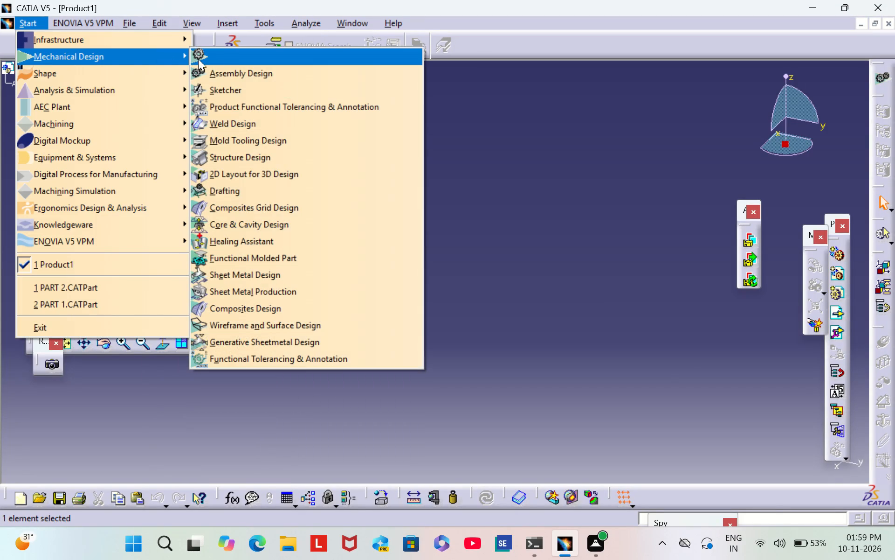
click(235, 58)
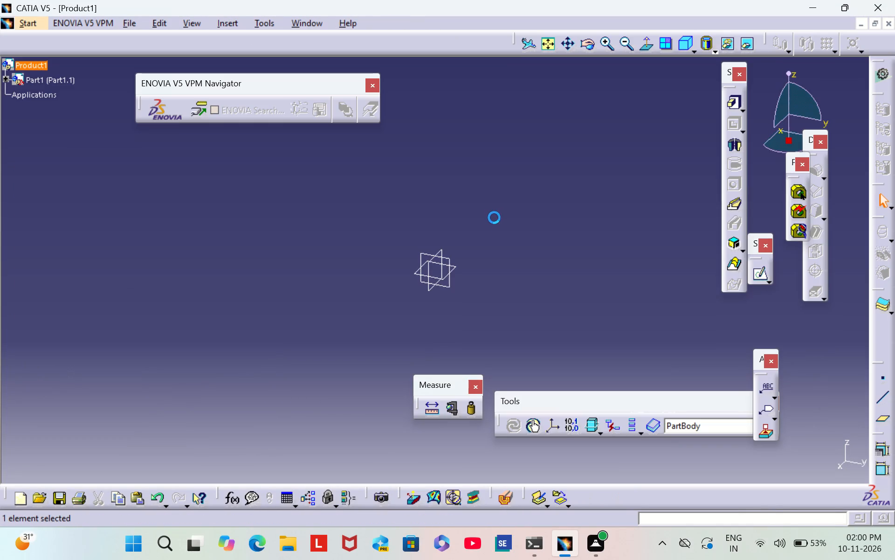
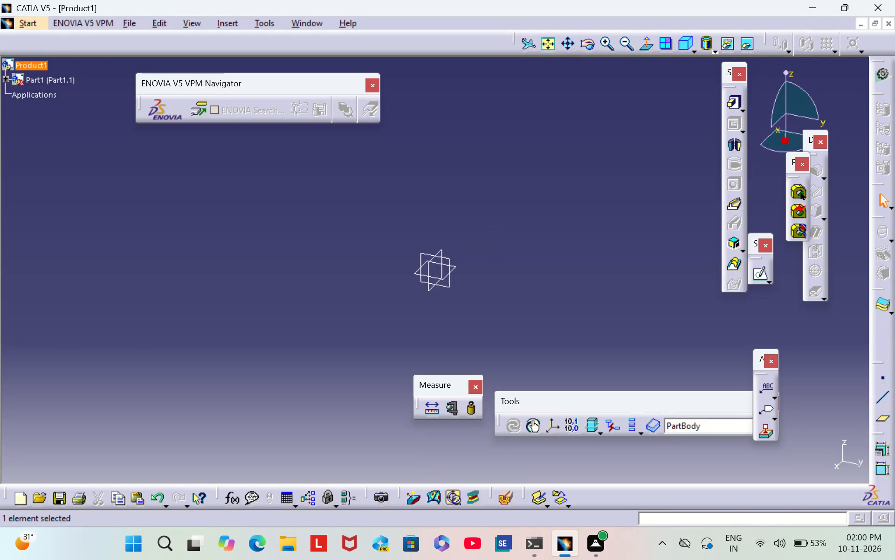
Start a sketch on the yz plane of Part1.
click(447, 279)
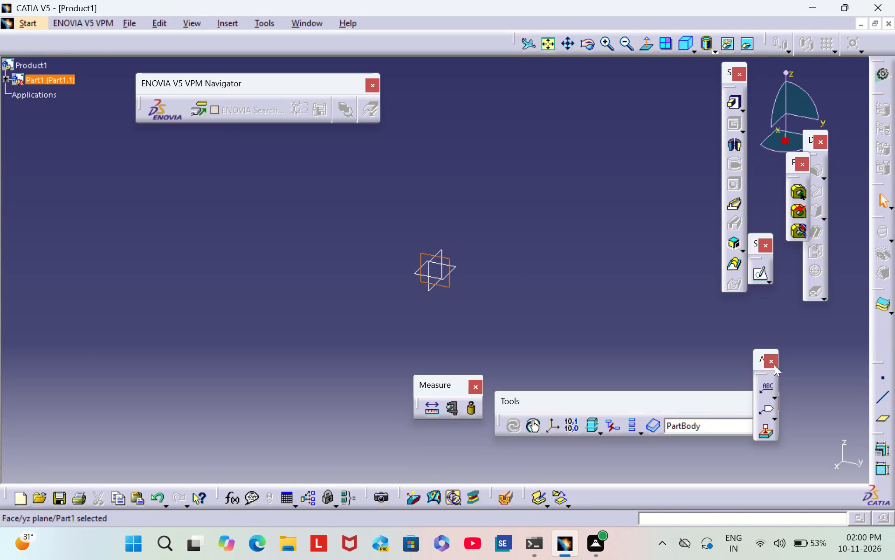
click(760, 275)
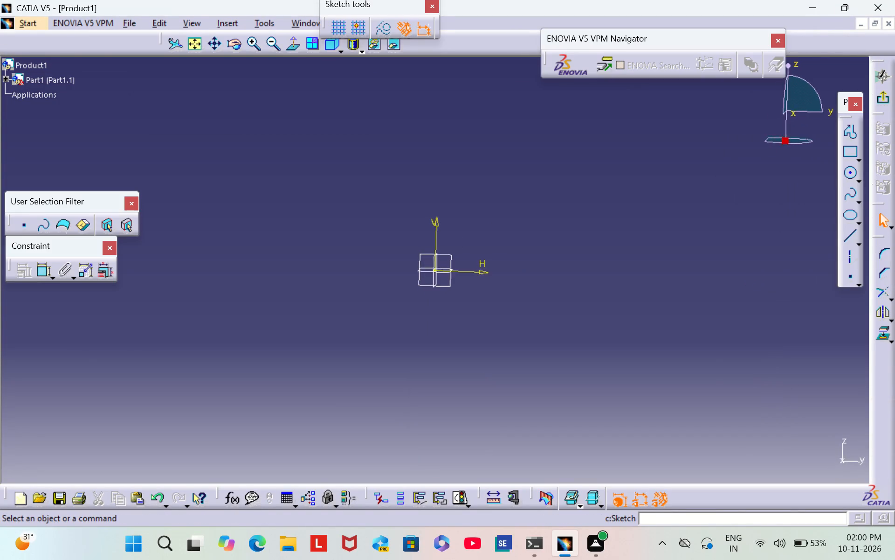
Sketch an open C-shaped profile: about 61 mm top edge, 91 mm outer side, 65 mm base with a 15 mm-high lip, plus inner edges.
click(846, 141)
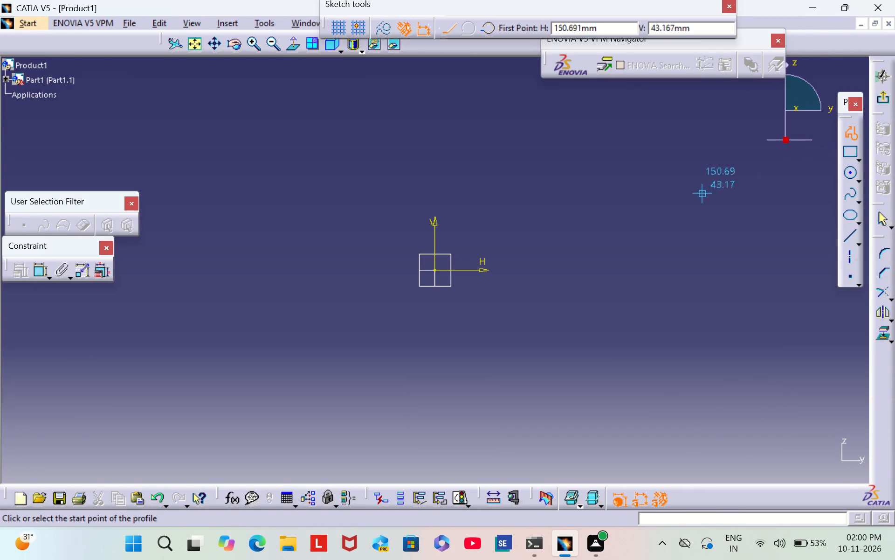
click(372, 207)
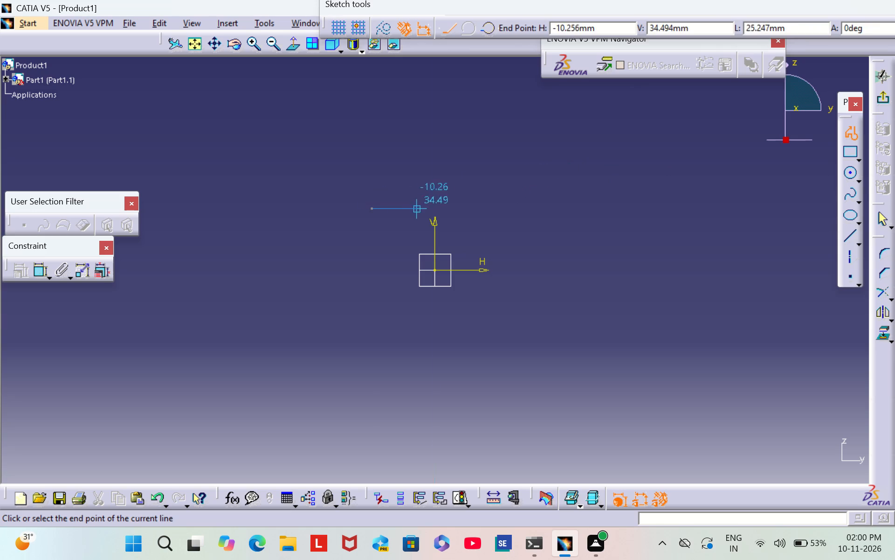
click(481, 210)
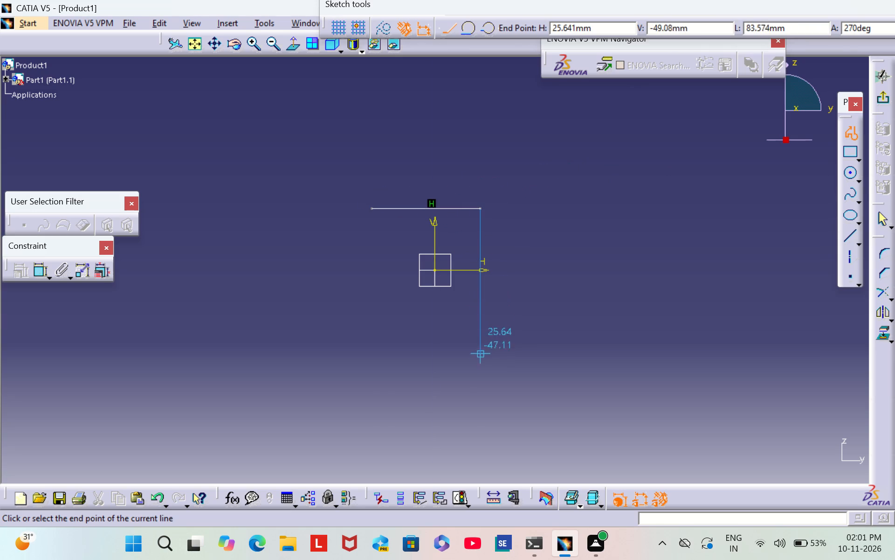
click(481, 369)
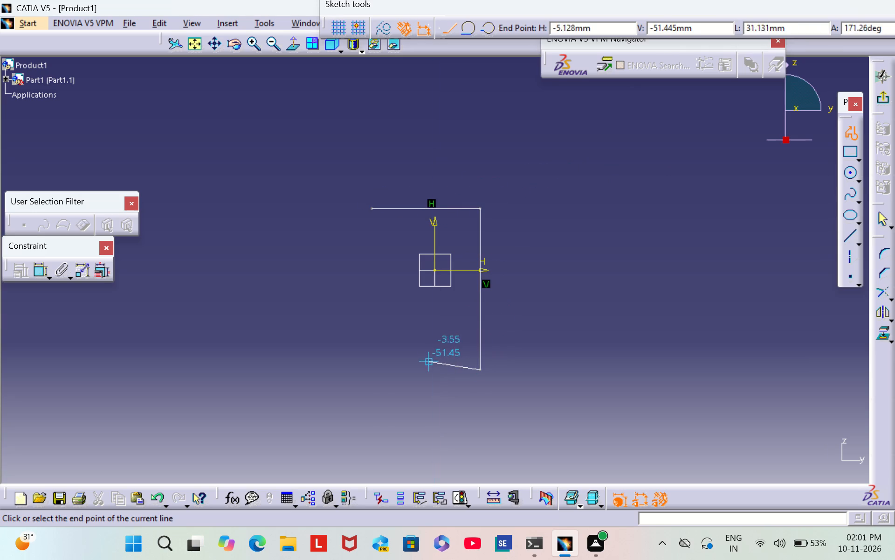
click(364, 371)
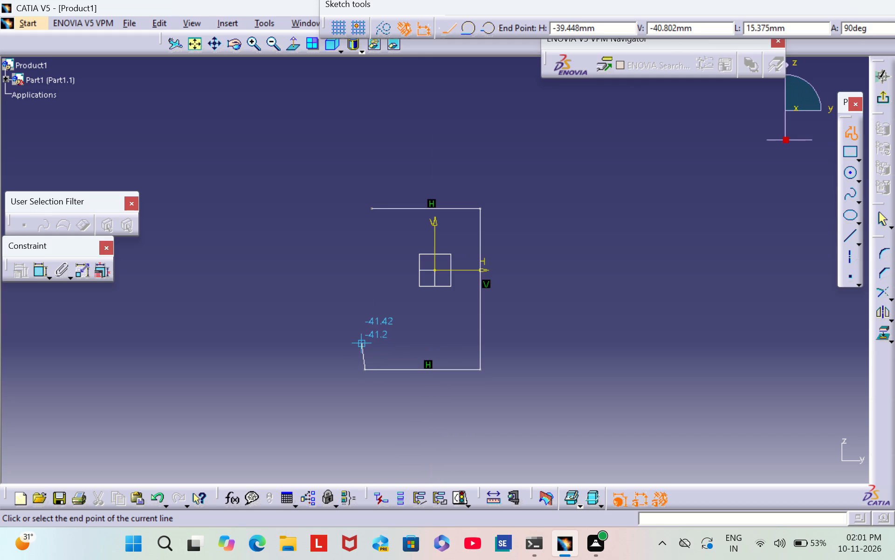
click(366, 341)
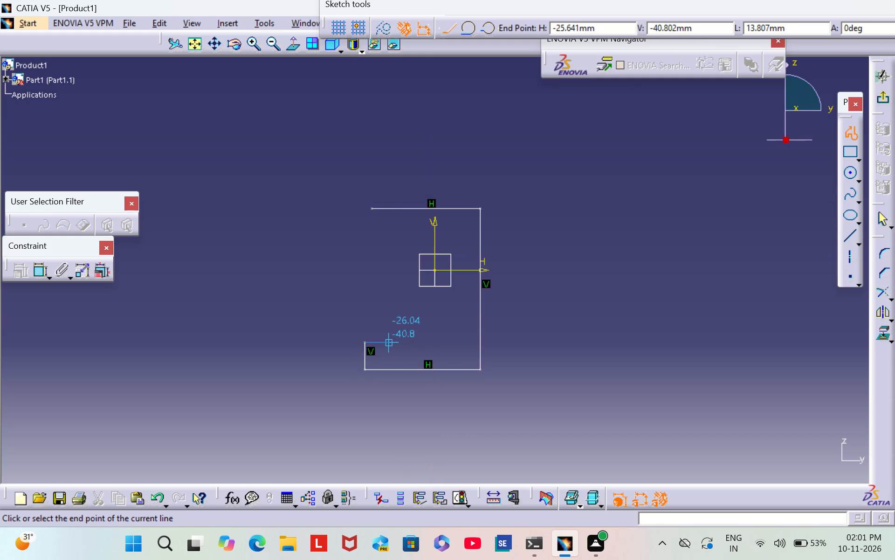
click(388, 339)
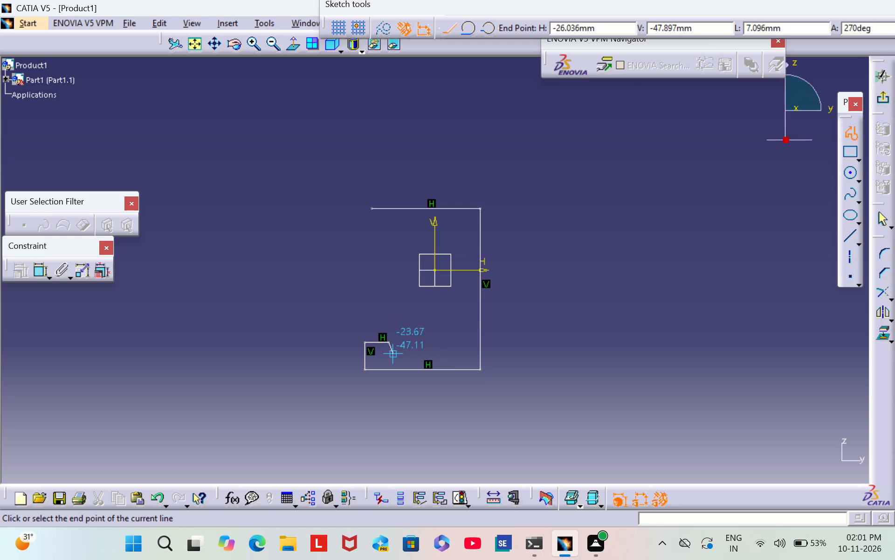
click(389, 355)
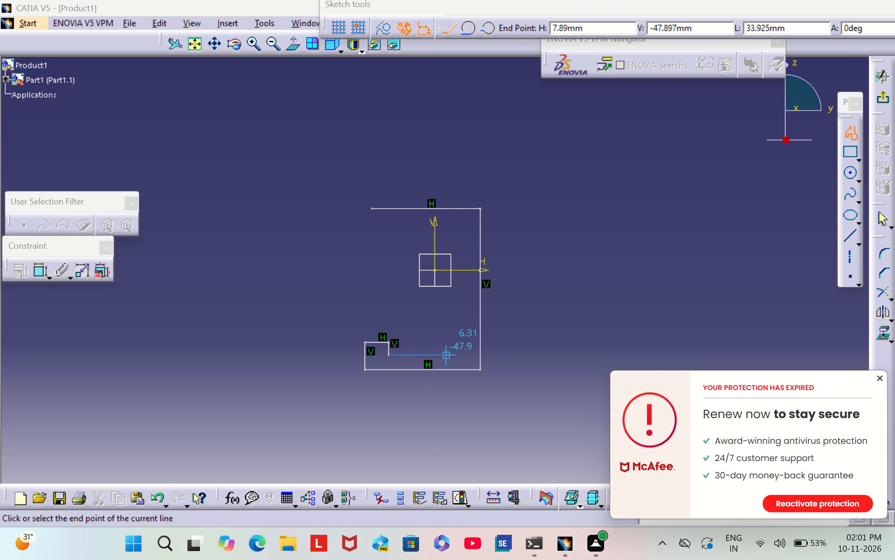
click(456, 355)
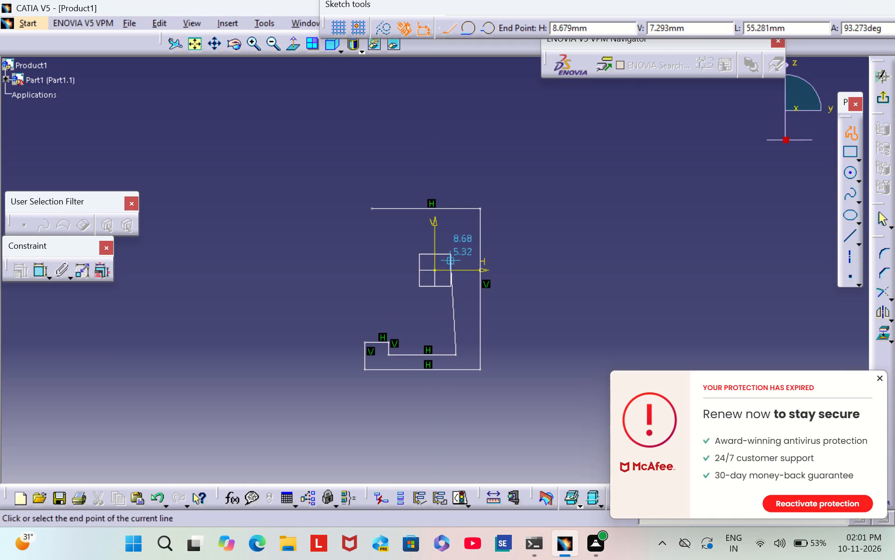
click(458, 233)
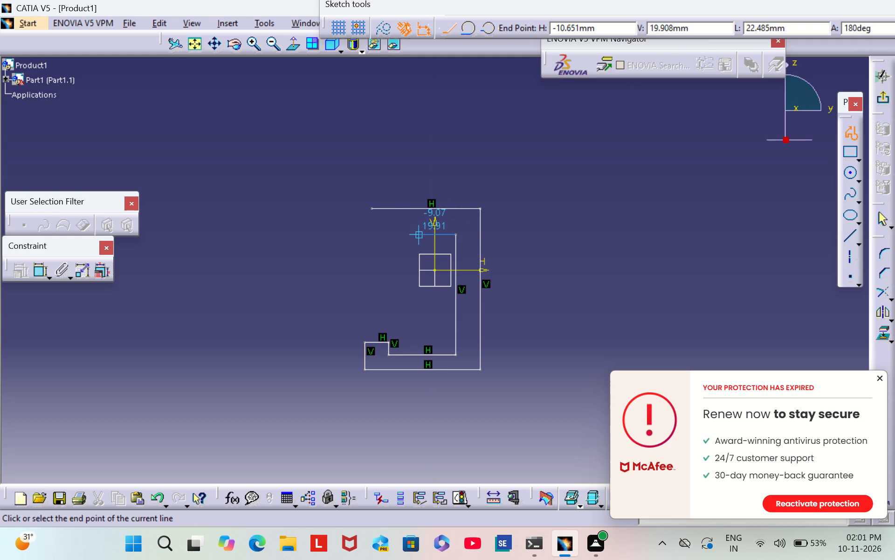
click(389, 232)
click(386, 219)
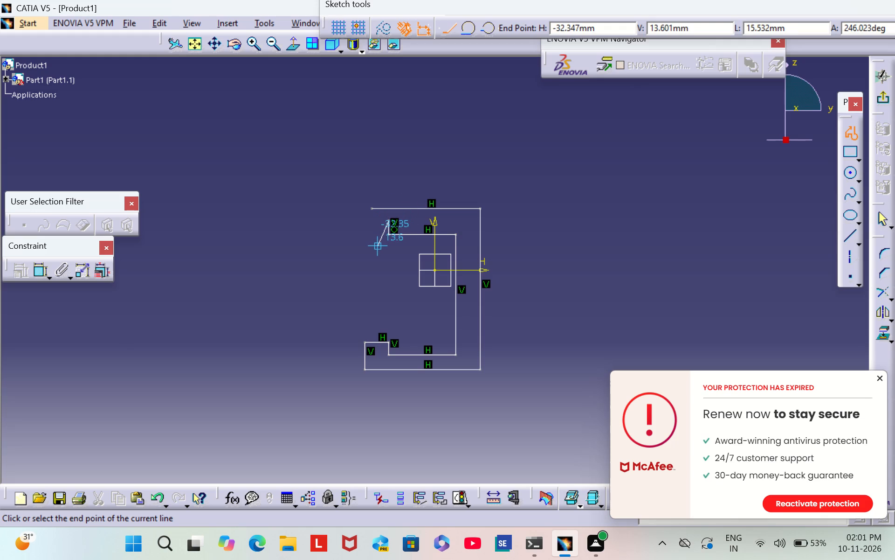
key(Escape)
key(Escape)
key(Escape)
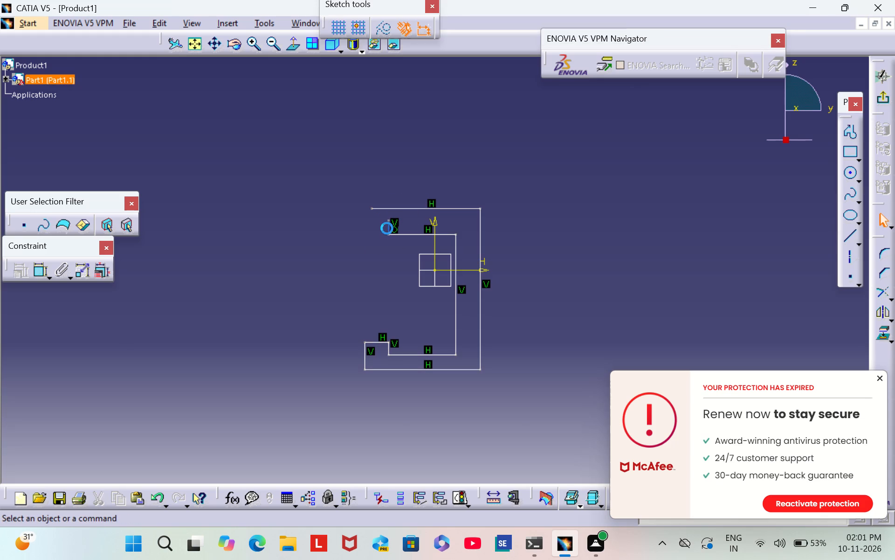
Delete the short vertical line at the open end of the profile's upper inner edge.
right_click(387, 228)
click(453, 419)
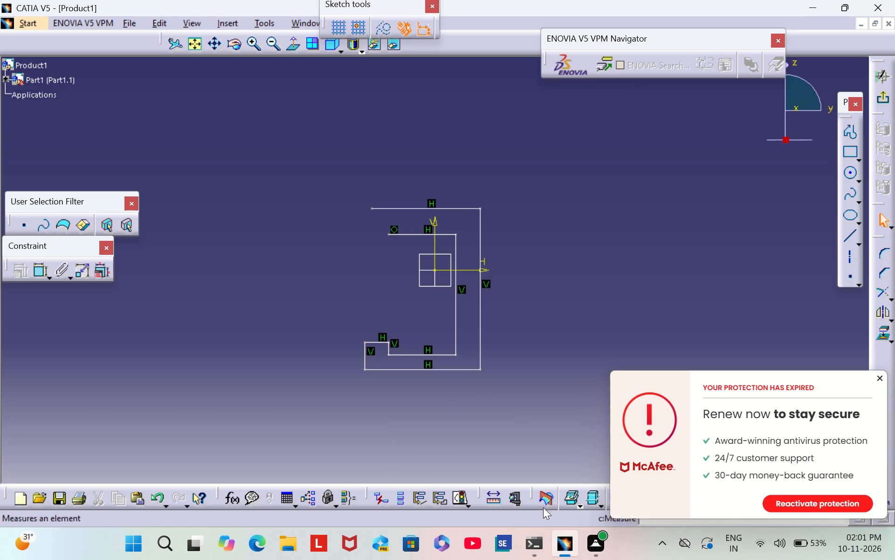
Dismiss the McAfee renewal notification.
click(875, 384)
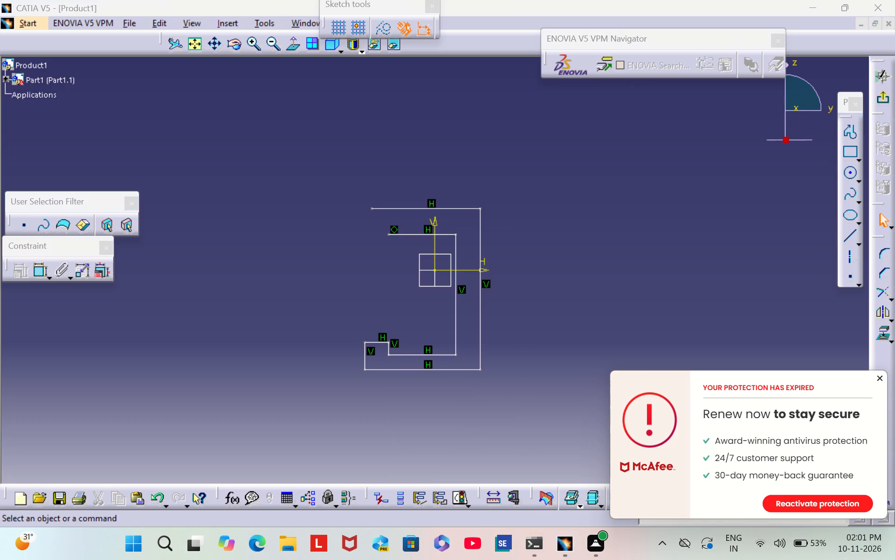
click(876, 382)
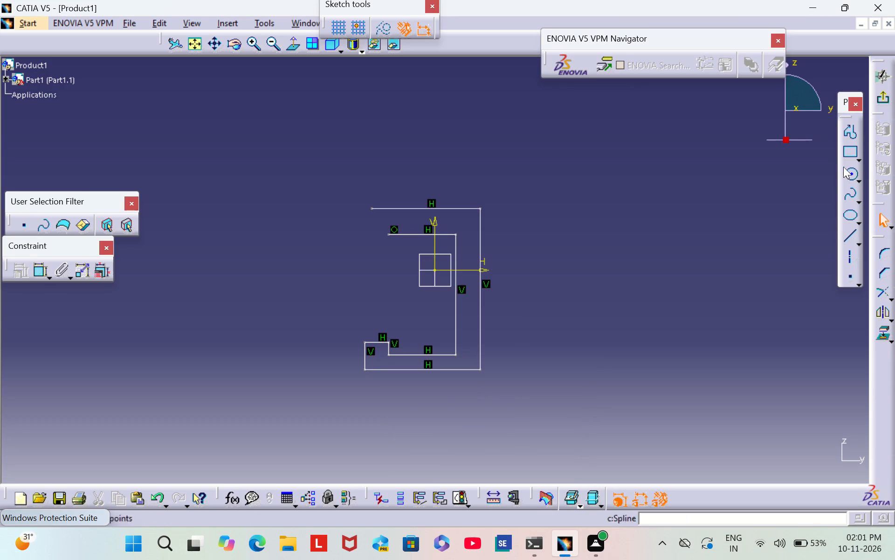
Draw the upper lip from the inner edge's open end: about 12 mm down, 13 mm outward, 27 mm up, and a short line along the top edge.
click(841, 135)
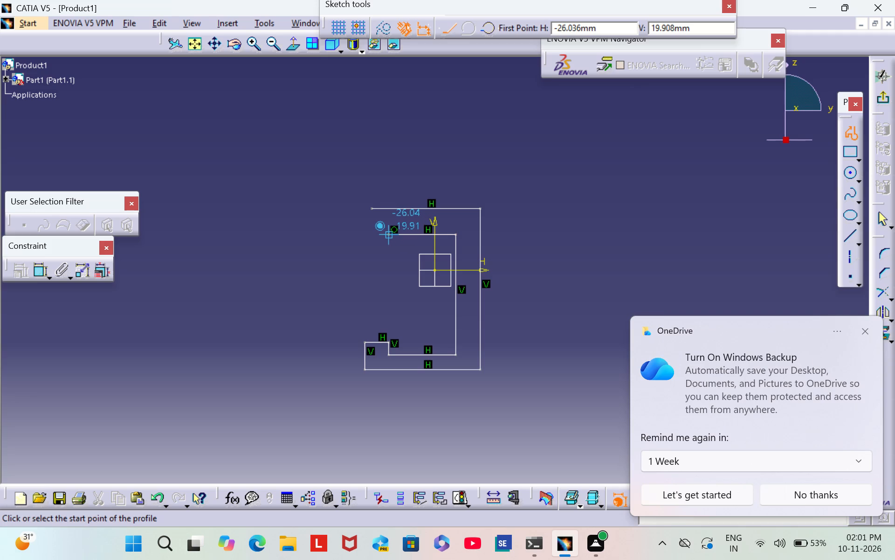
click(388, 235)
click(387, 256)
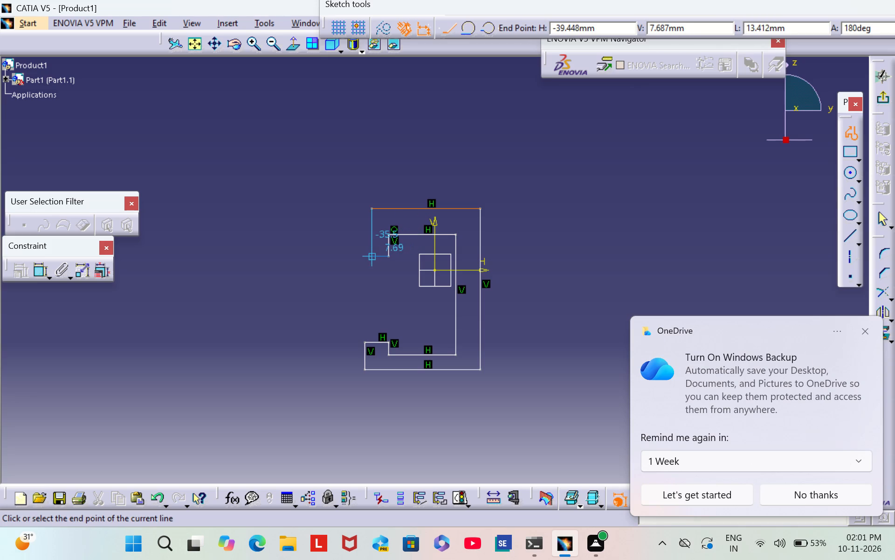
click(366, 254)
click(364, 207)
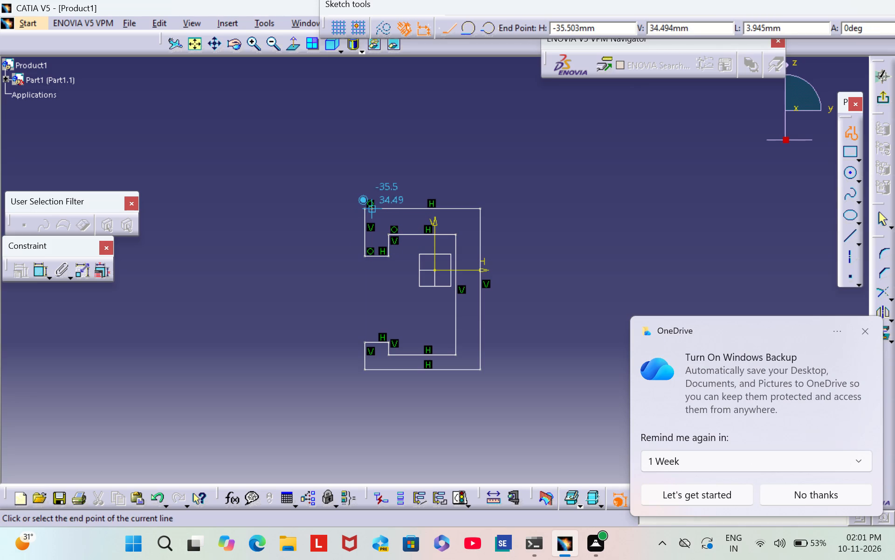
click(376, 208)
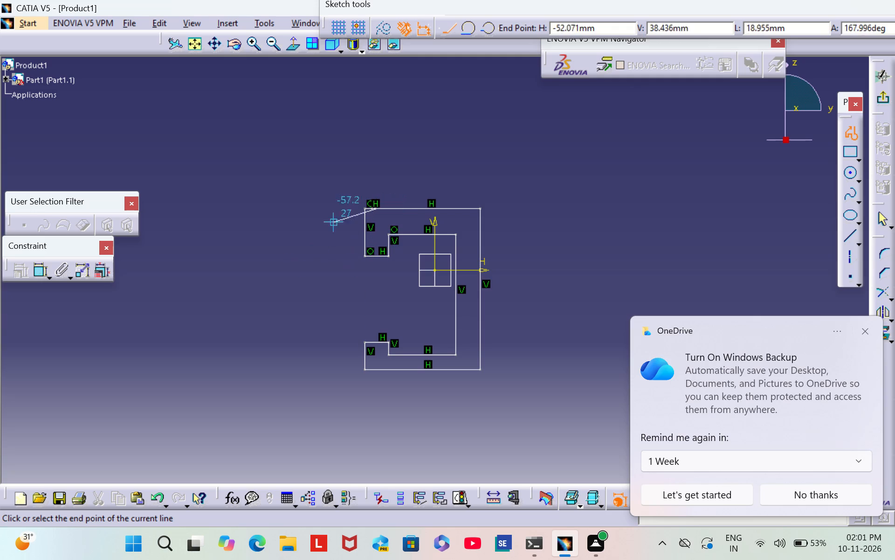
key(Escape)
key(Escape)
key(Escape)
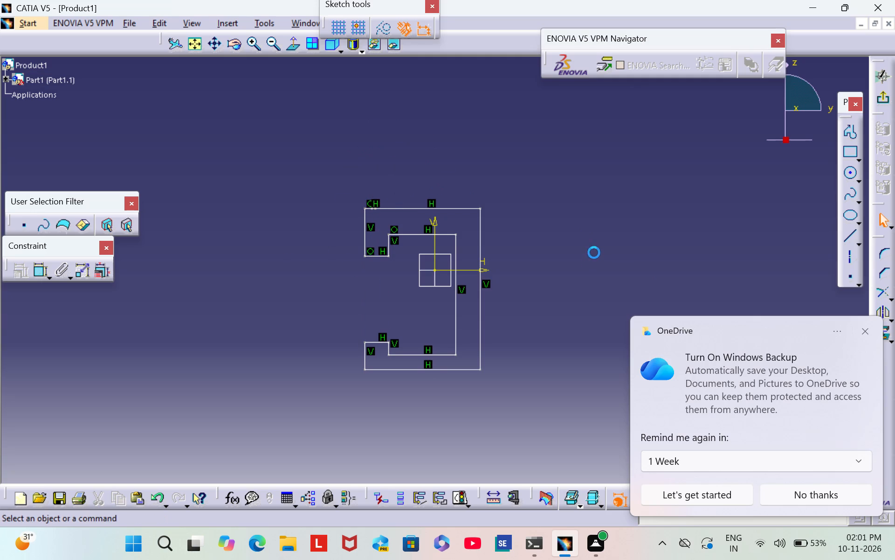
Dismiss the OneDrive backup notification.
click(864, 331)
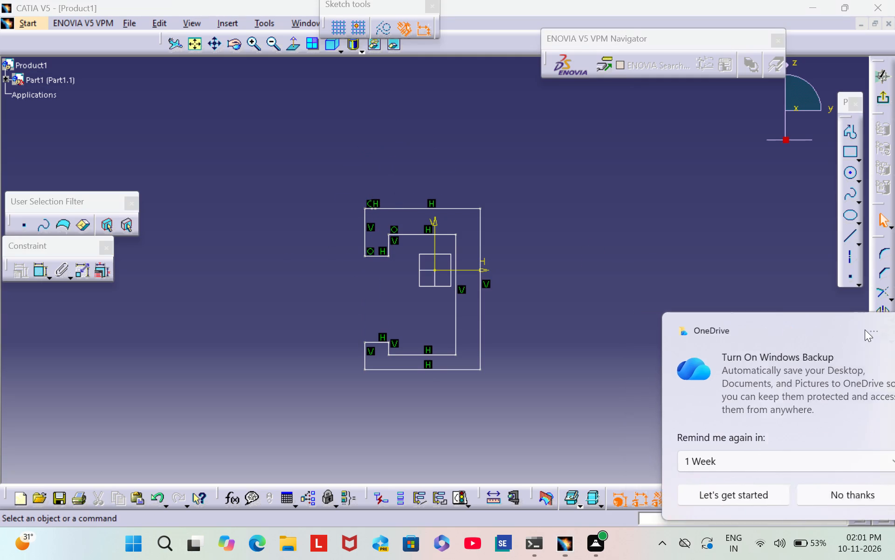
Delete the end point of the short overlapping line at the upper lip's outer corner.
triple_click(255, 49)
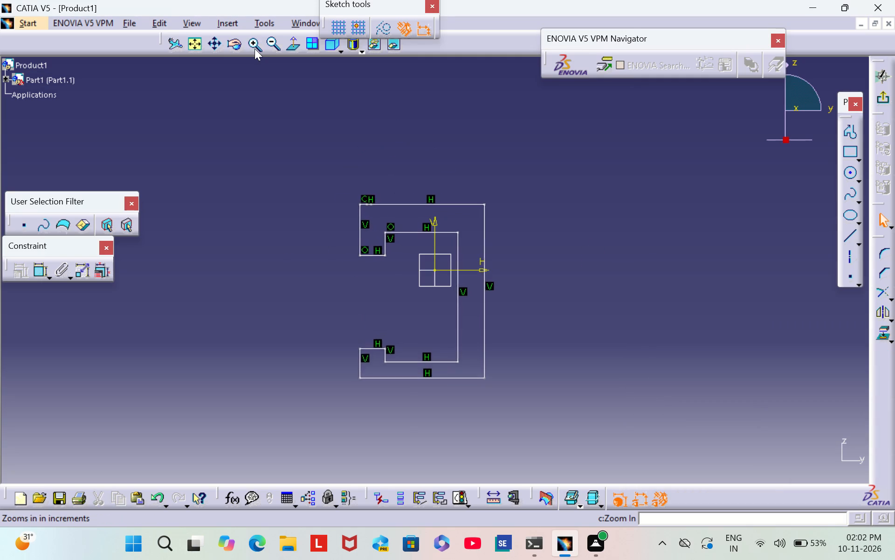
triple_click(255, 49)
middle_drag(285, 222, 376, 309)
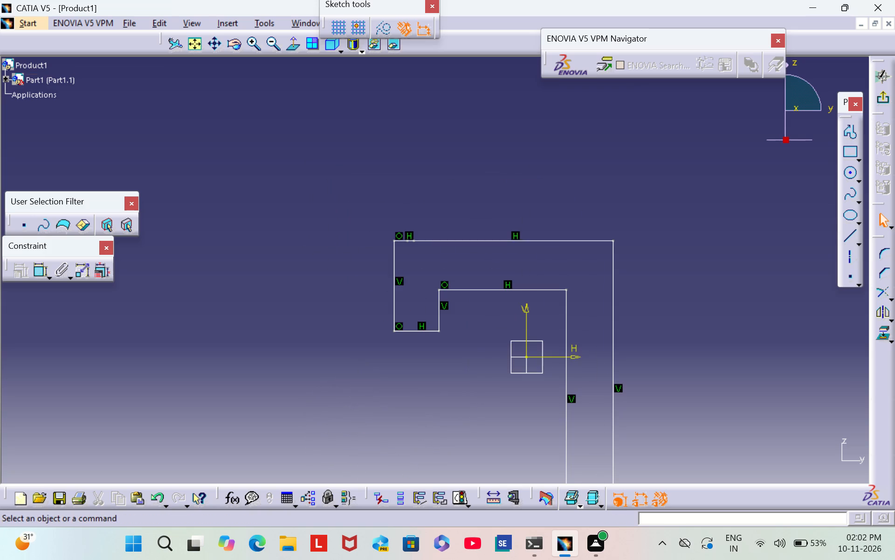
right_click(414, 241)
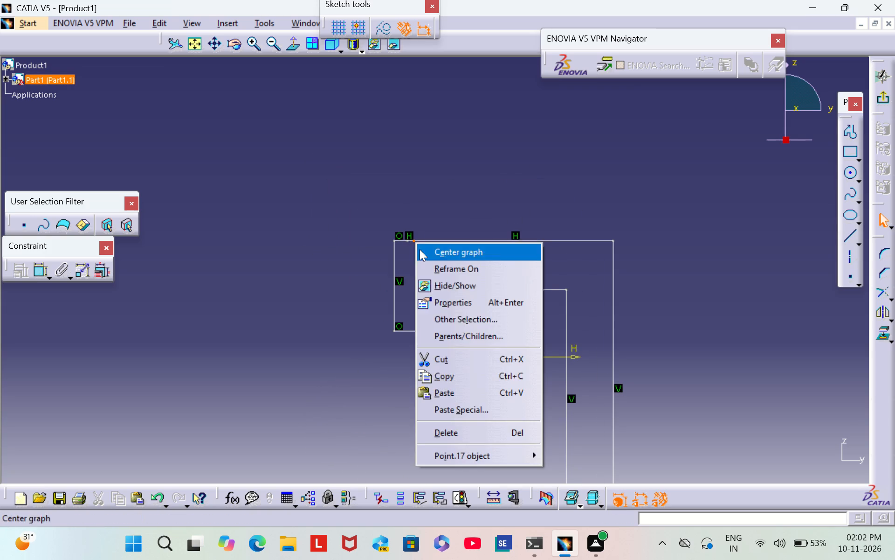
click(482, 425)
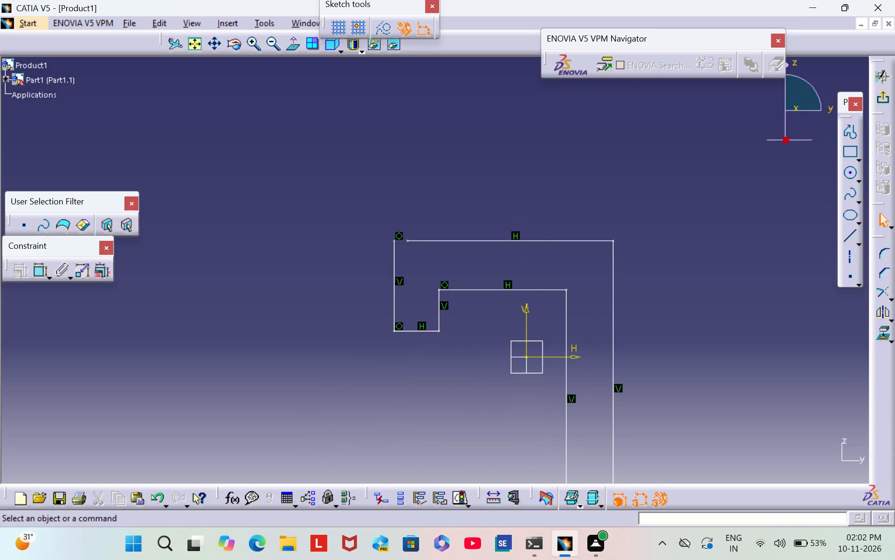
Constrain the upper lip's top end point coincident with the open end of the top edge to close the profile.
middle_drag(720, 411, 708, 278)
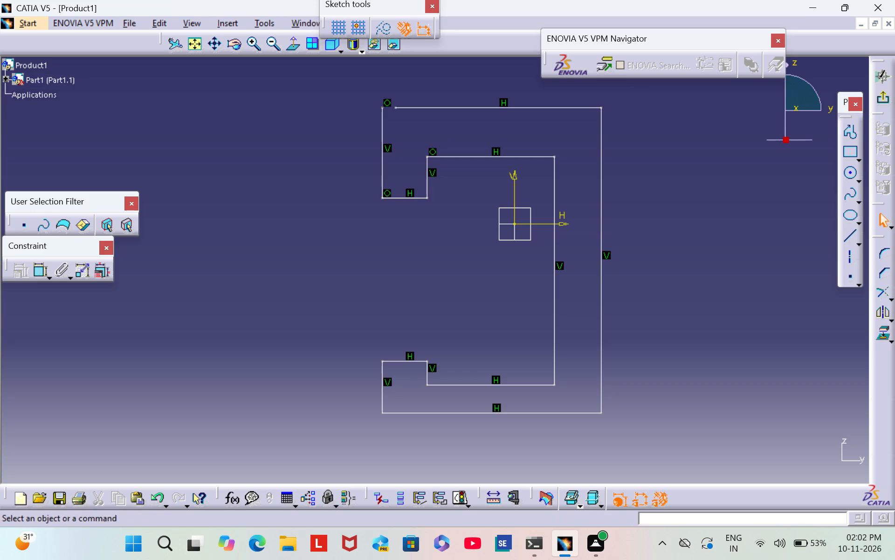
click(177, 348)
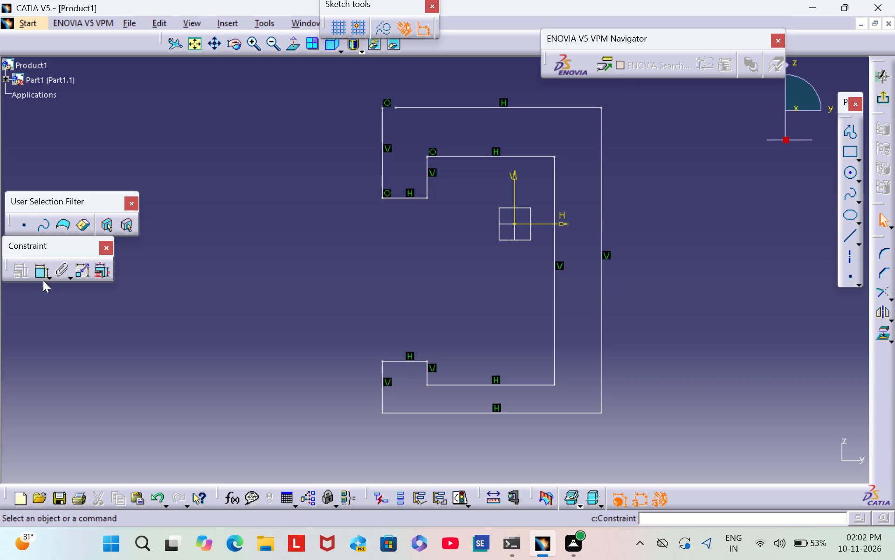
double_click(41, 276)
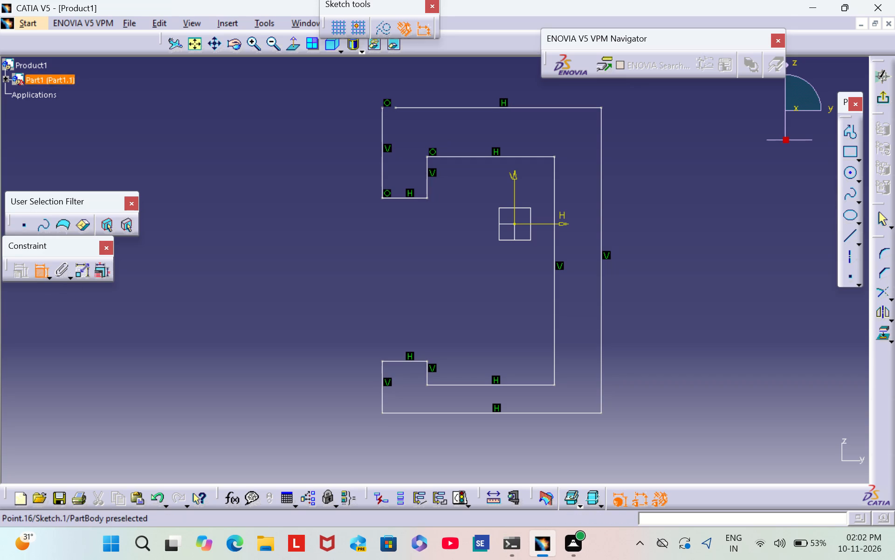
click(381, 107)
click(392, 110)
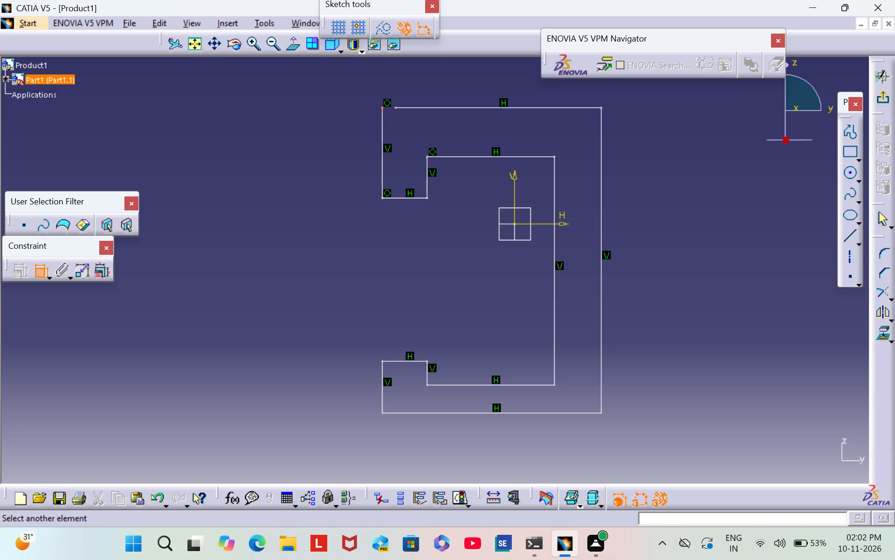
click(394, 108)
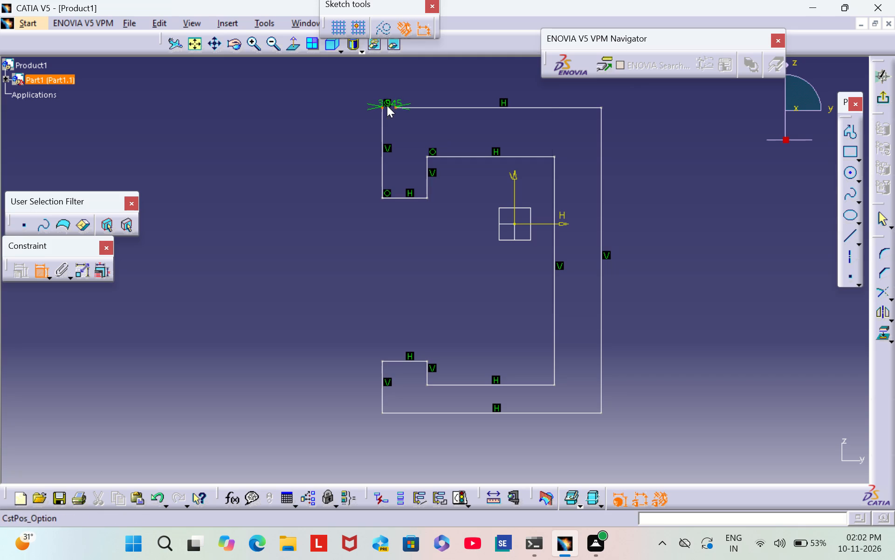
right_click(387, 105)
click(517, 280)
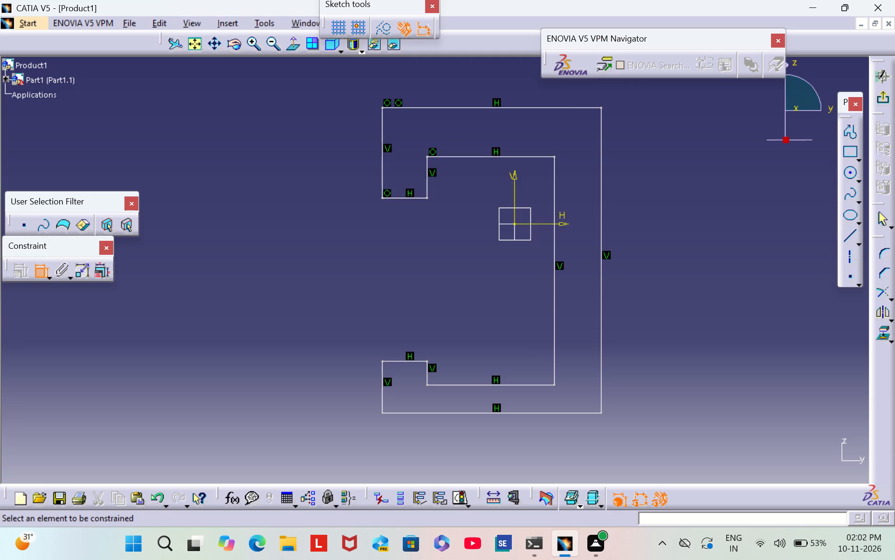
Dimension the profile's bottom edge and set its length to 40 mm.
click(526, 413)
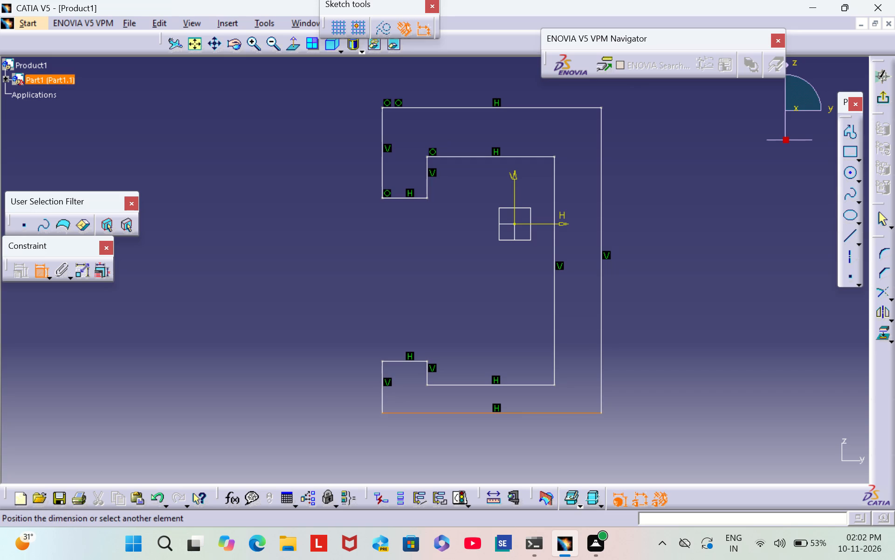
click(504, 447)
double_click(503, 446)
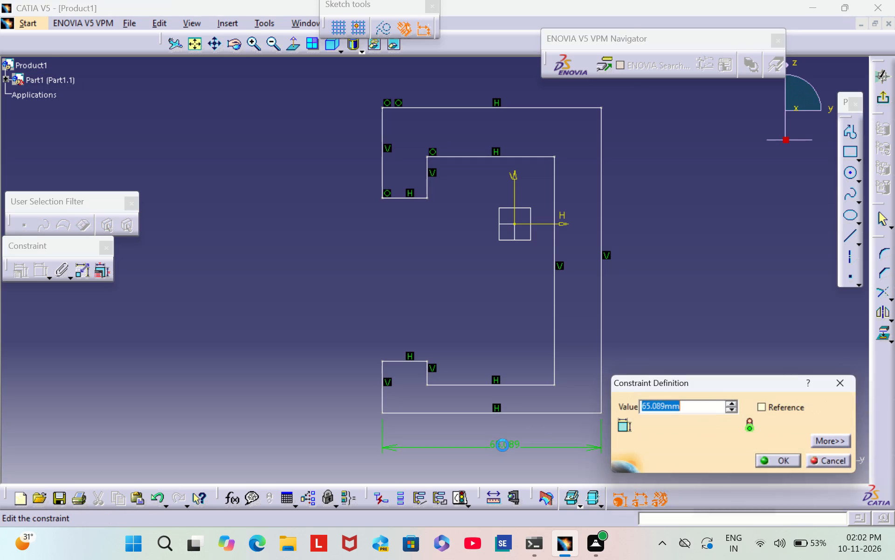
key(BackSpace)
text(40)
key(Return)
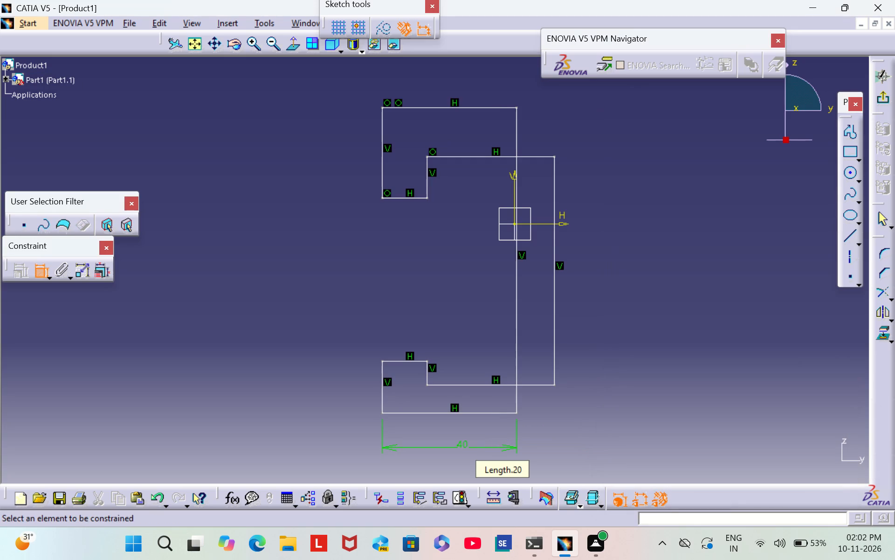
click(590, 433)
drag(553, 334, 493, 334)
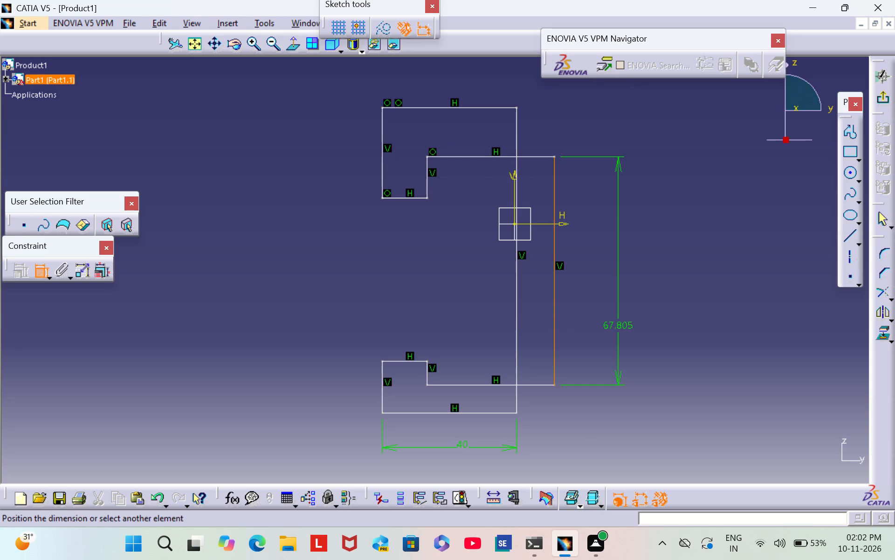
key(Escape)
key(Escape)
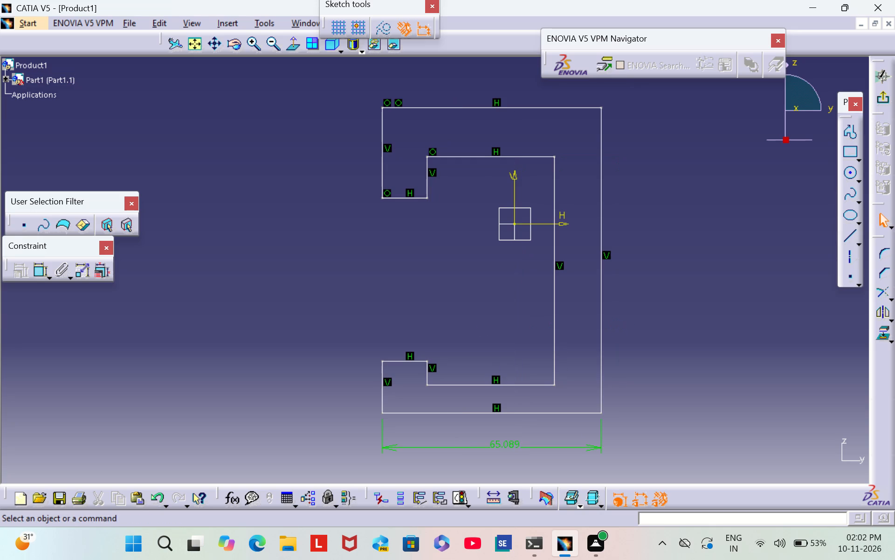
Set the existing length dimension of the bottom edge to 40 mm.
double_click(500, 446)
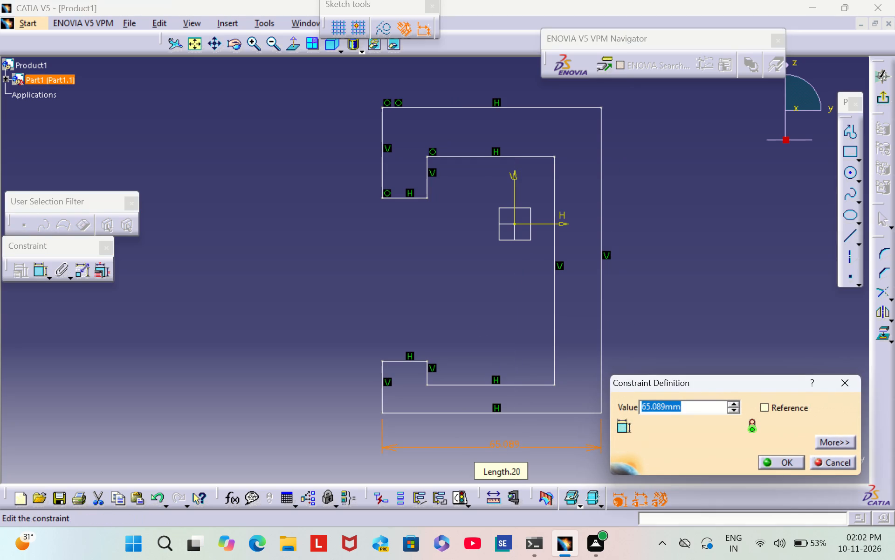
key(BackSpace)
text(40)
key(Return)
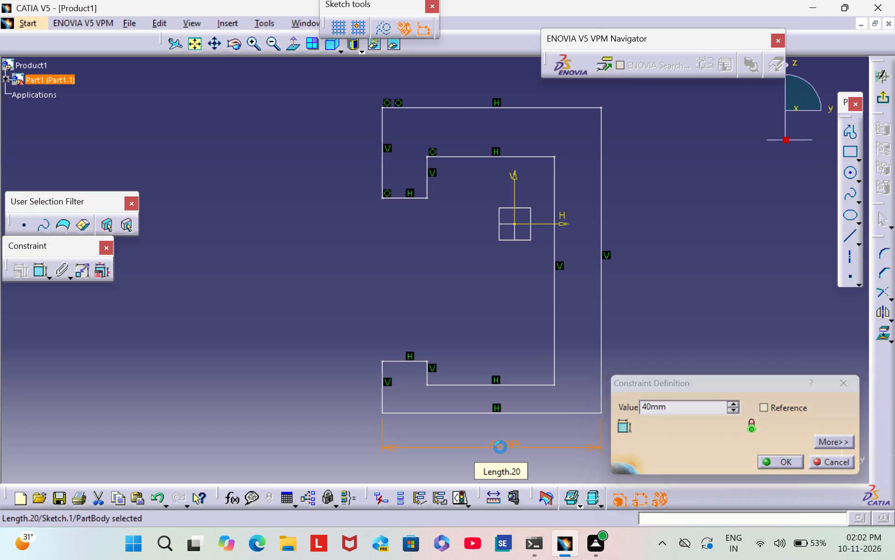
click(727, 360)
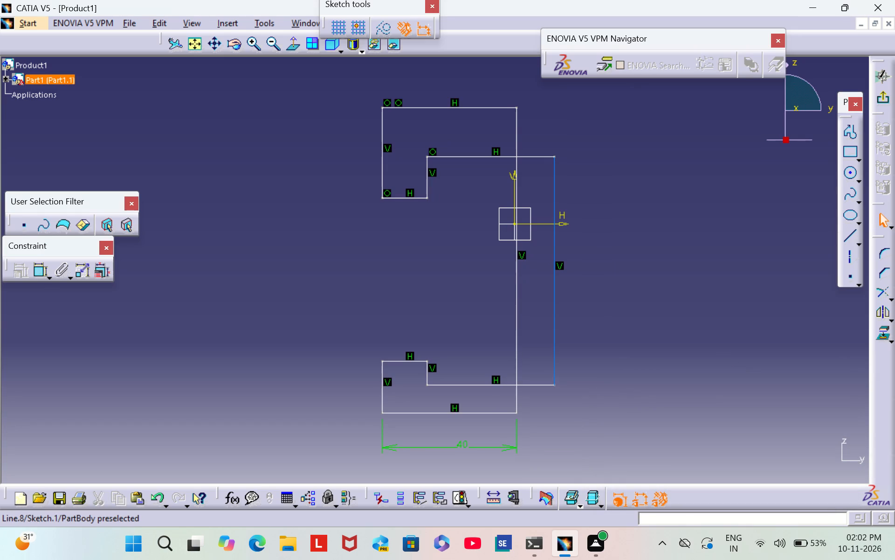
Move the long inner vertical edge inside the profile, about 10.5 mm from the outer vertical edge.
drag(552, 324, 486, 315)
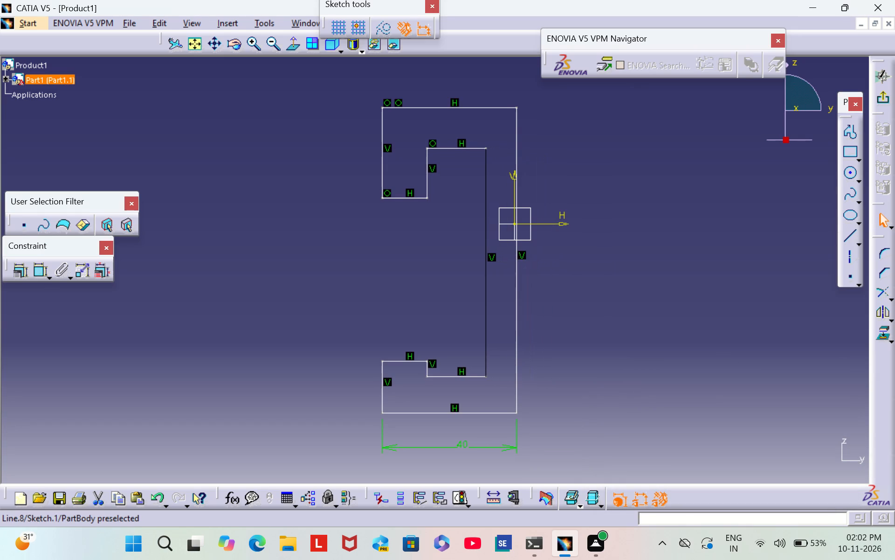
drag(486, 315, 482, 315)
click(650, 345)
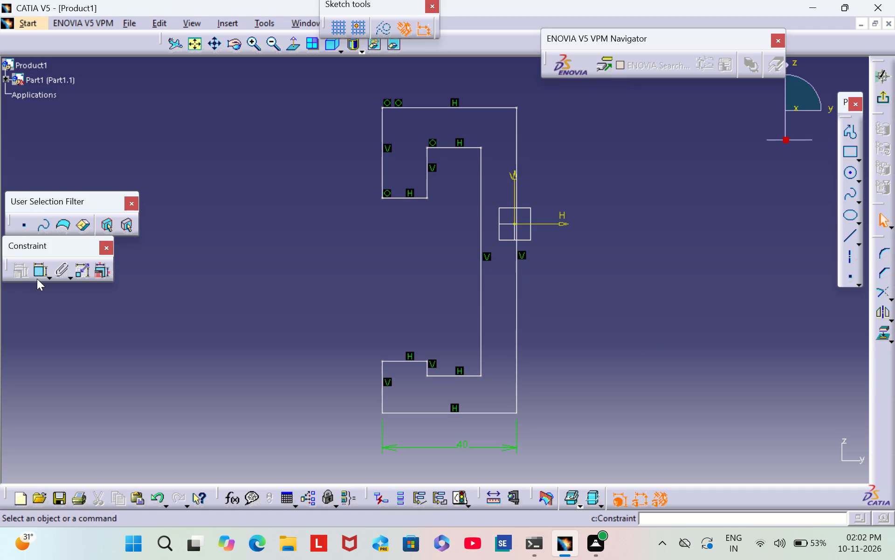
Dimension the distance between the long inner and outer vertical edges and set it to 12 mm.
drag(37, 279, 41, 279)
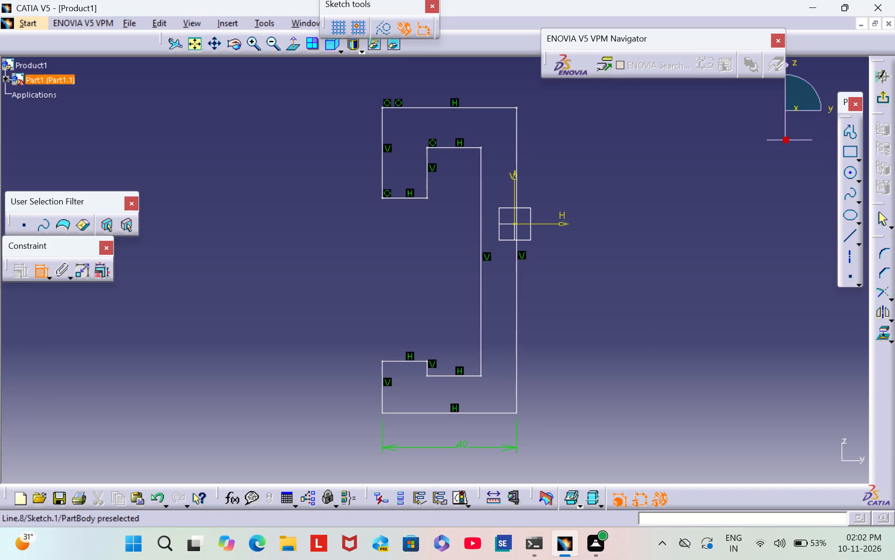
click(479, 309)
click(516, 323)
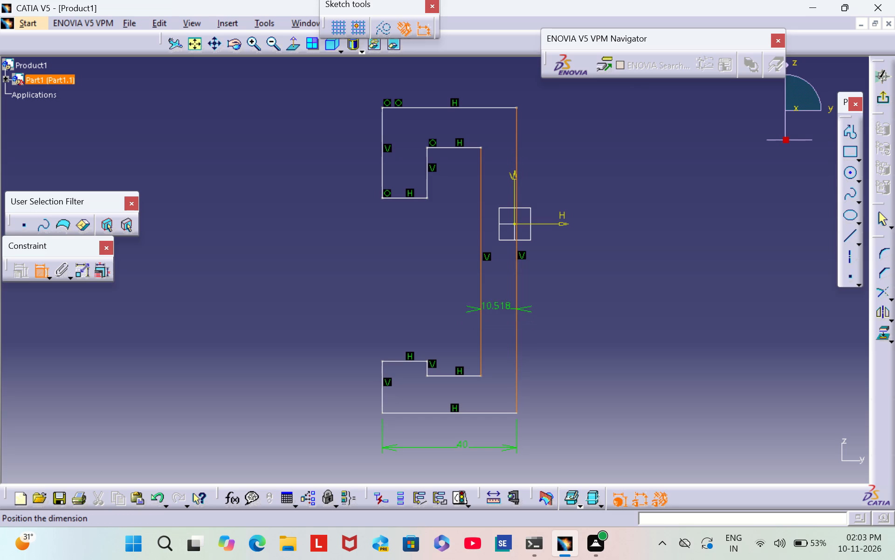
click(497, 318)
double_click(489, 314)
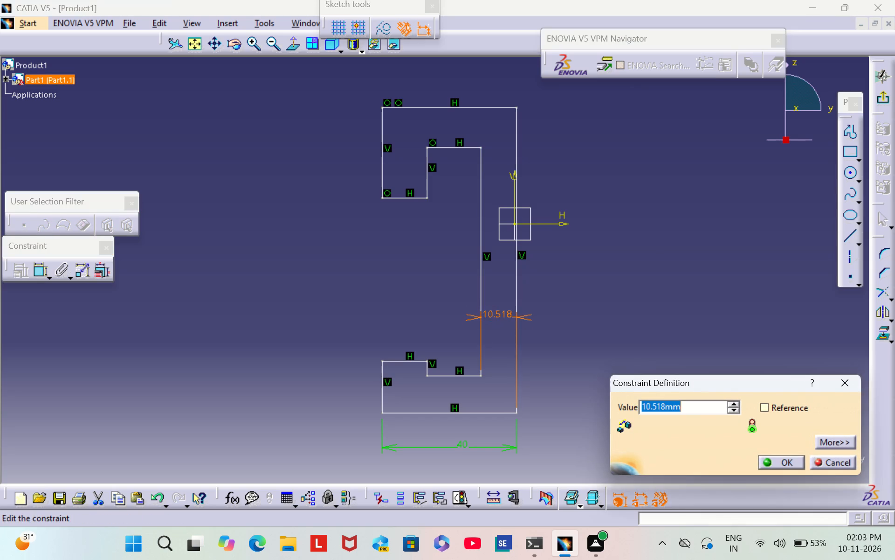
key(BackSpace)
text(12)
key(Return)
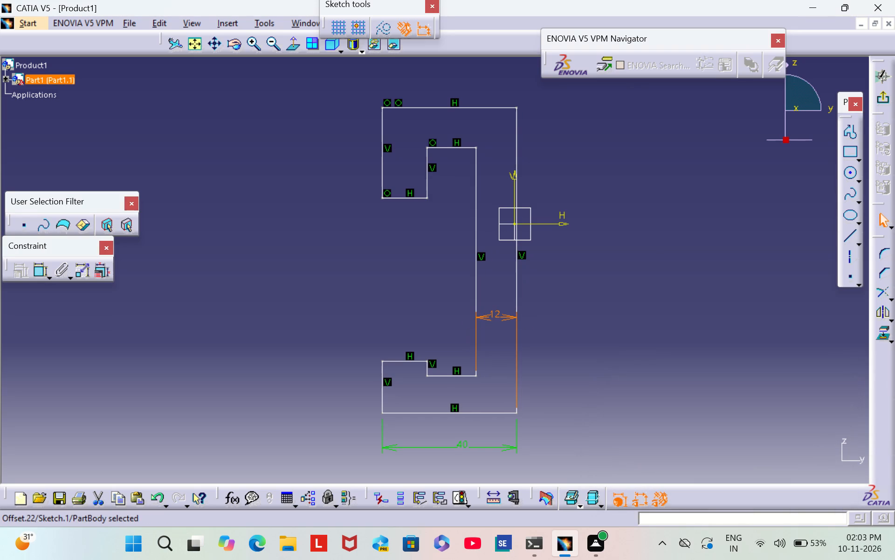
click(583, 314)
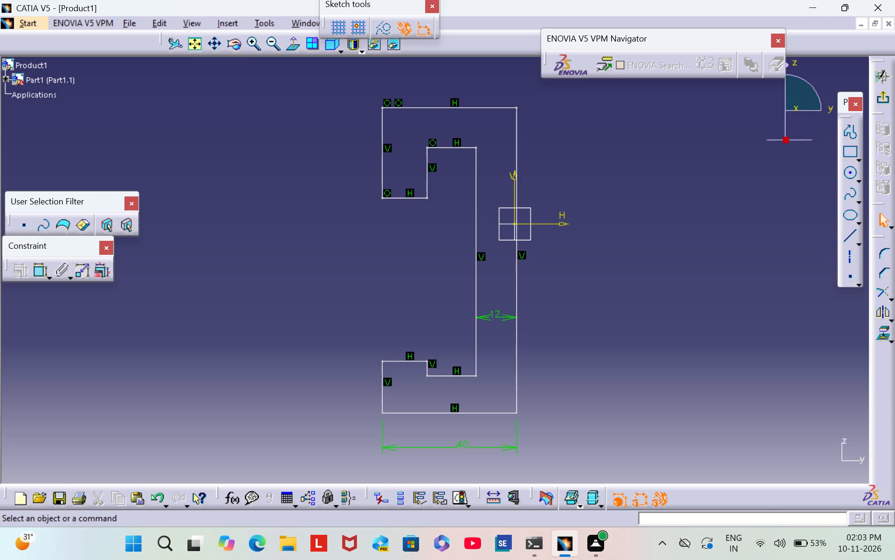
Dimension the long outer vertical edge and set its length to 80 mm.
click(37, 275)
click(516, 348)
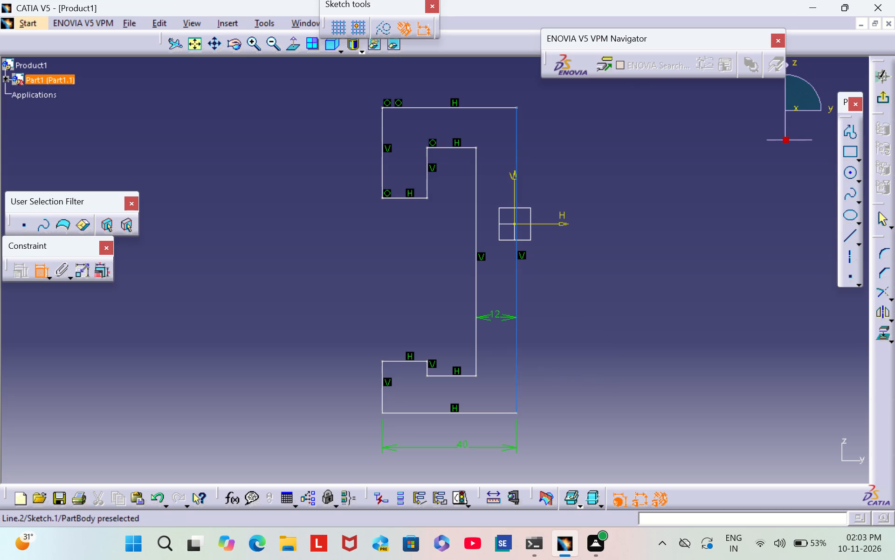
click(603, 281)
click(596, 279)
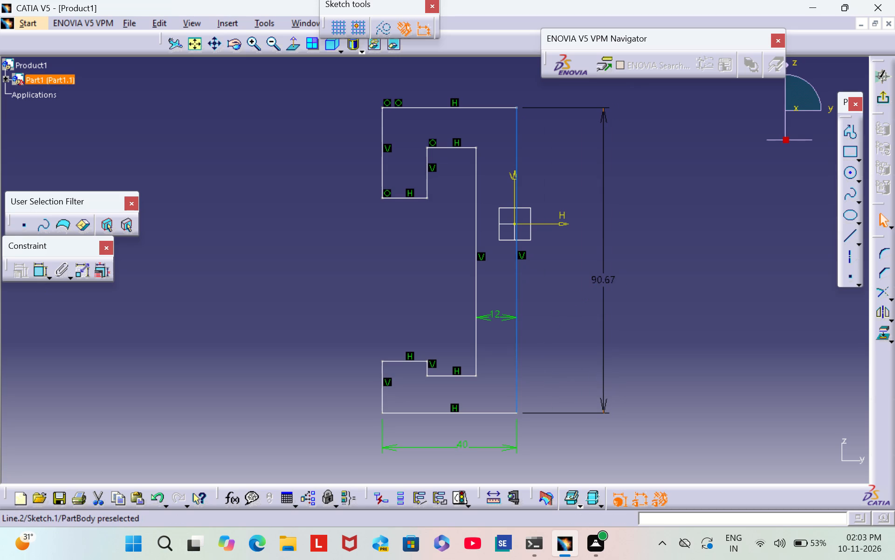
click(598, 279)
double_click(598, 279)
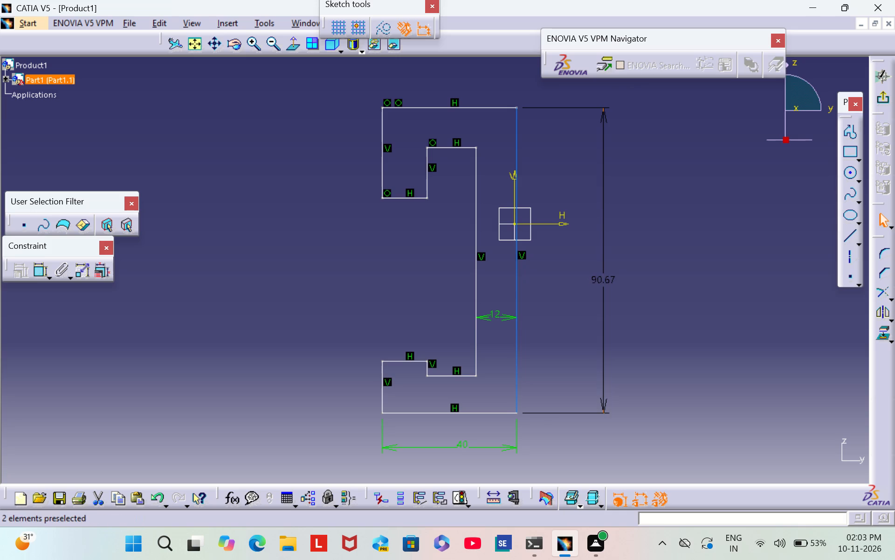
double_click(604, 275)
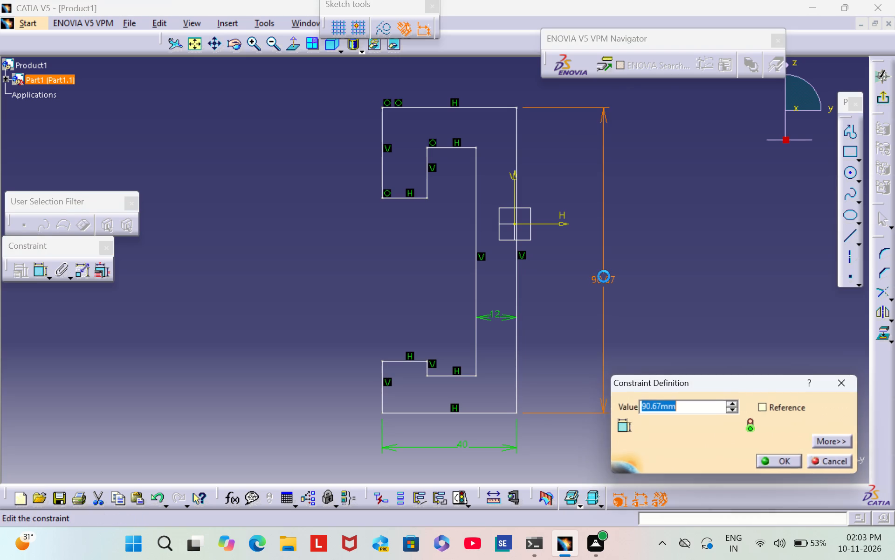
key(BackSpace)
text(80)
key(Return)
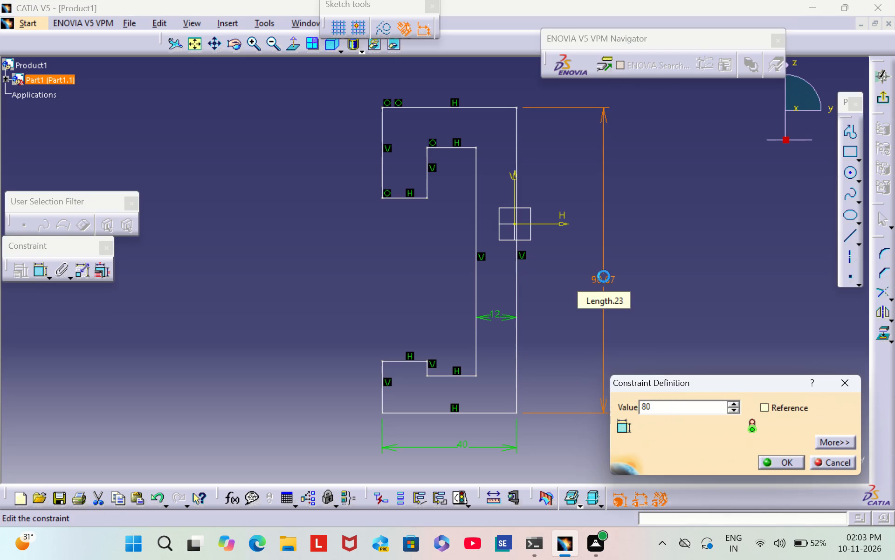
click(662, 282)
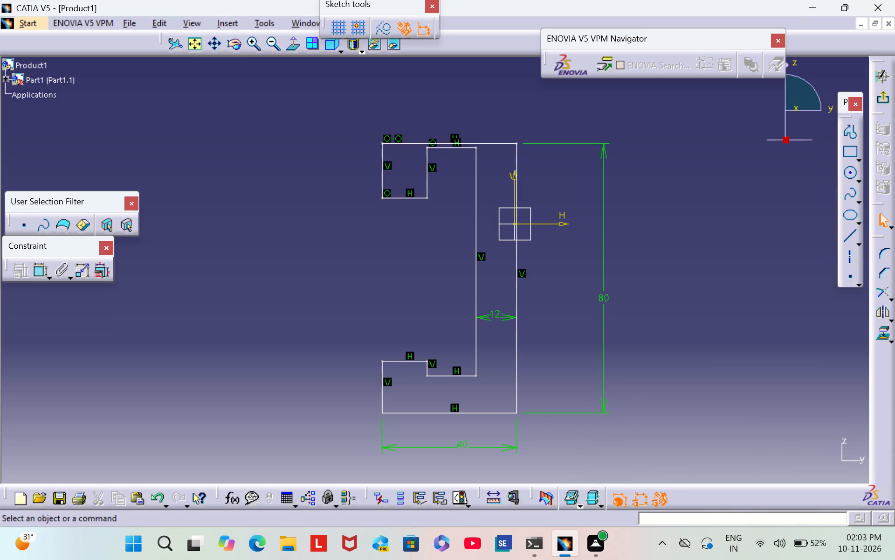
Move the upper inner horizontal edge down, farther from the profile's top edge.
drag(443, 147, 447, 172)
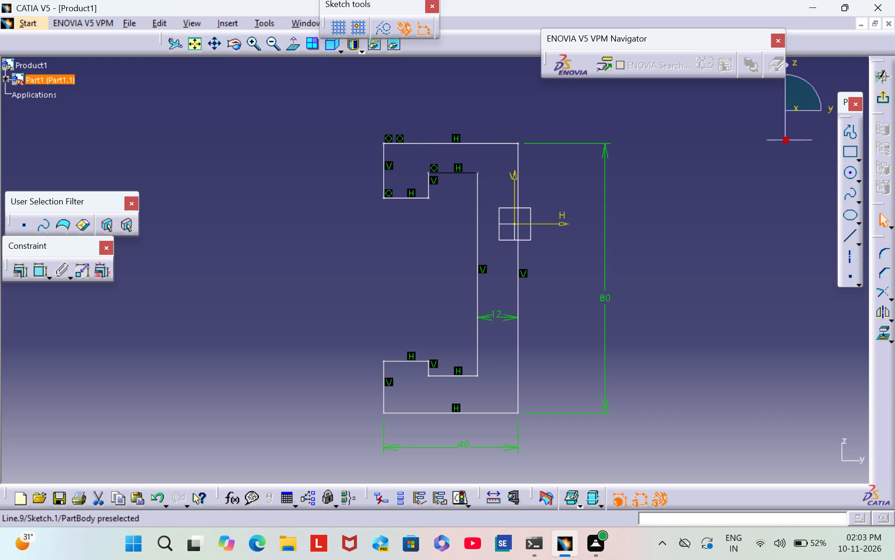
click(686, 188)
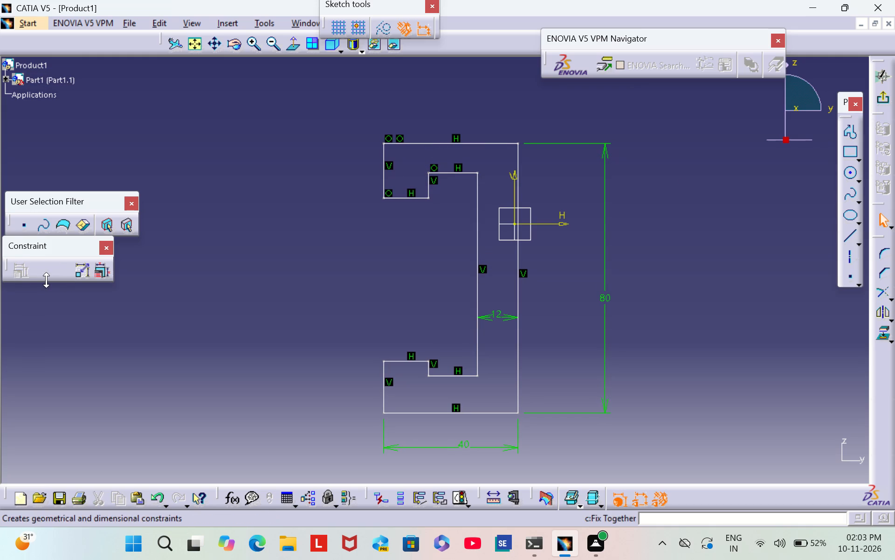
Dimension the lower lip's outer vertical edge and set its length to 22 mm.
double_click(38, 276)
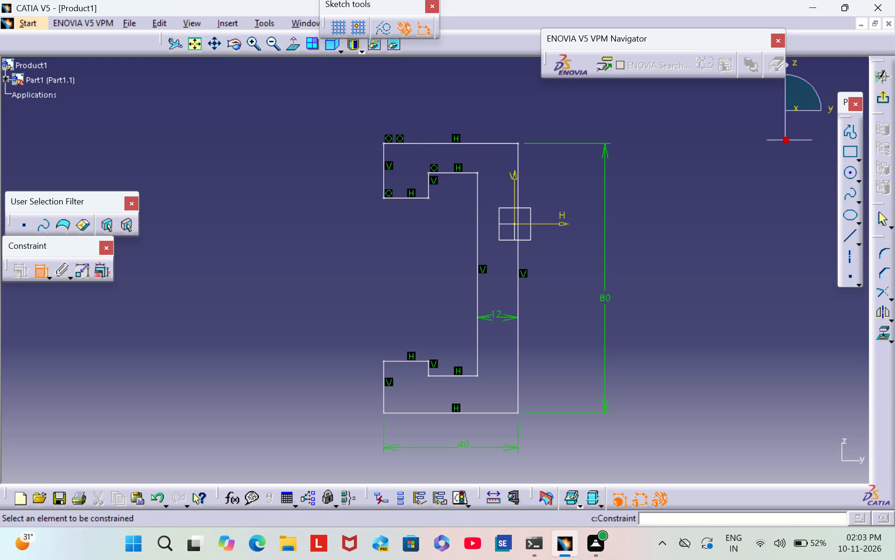
click(382, 389)
click(346, 386)
double_click(345, 384)
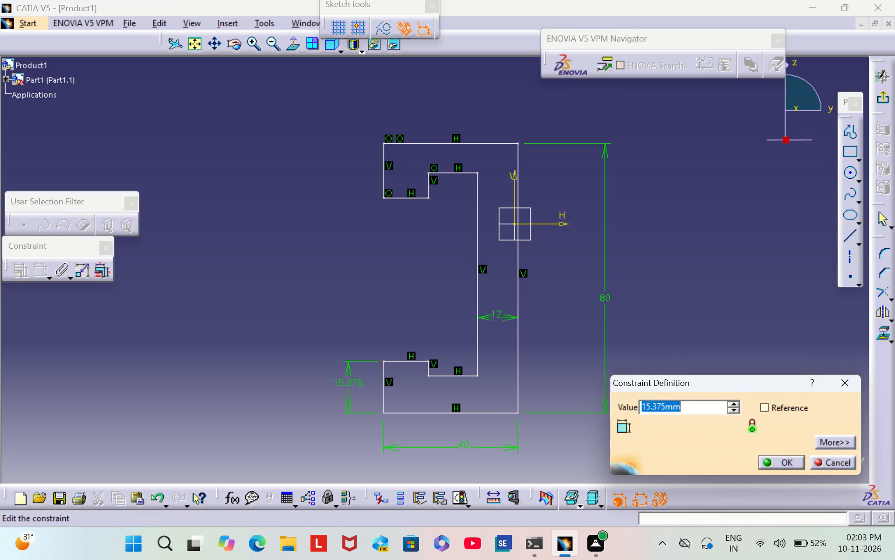
key(BackSpace)
text(22)
key(Return)
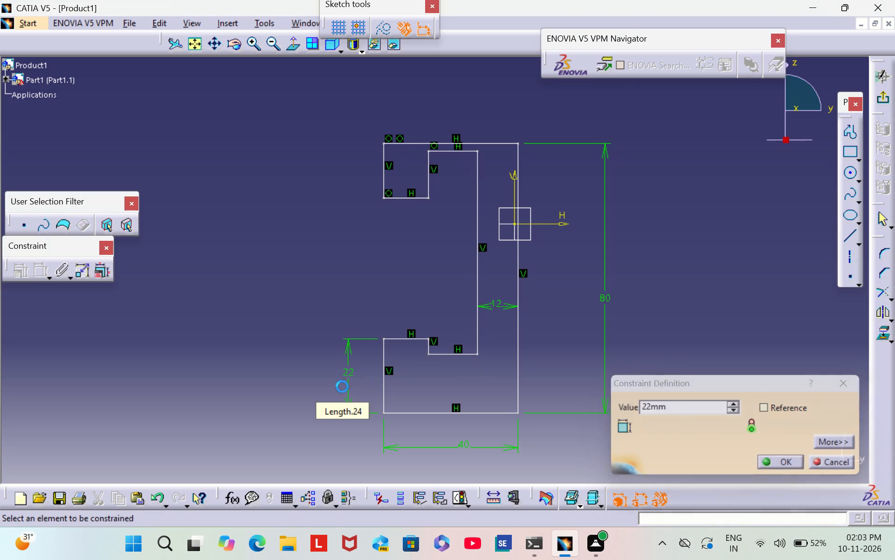
click(280, 368)
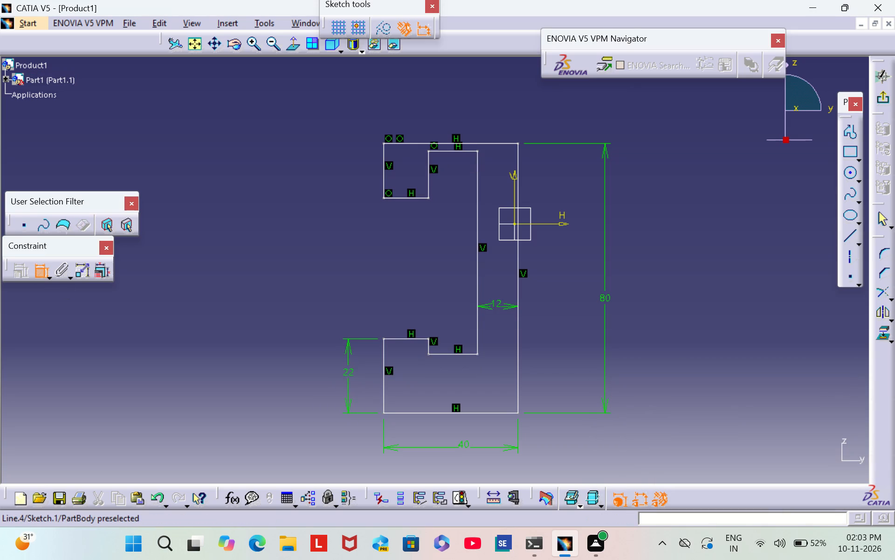
Dimension the lower lip's short inner vertical edge and set its length to 12 mm.
click(428, 346)
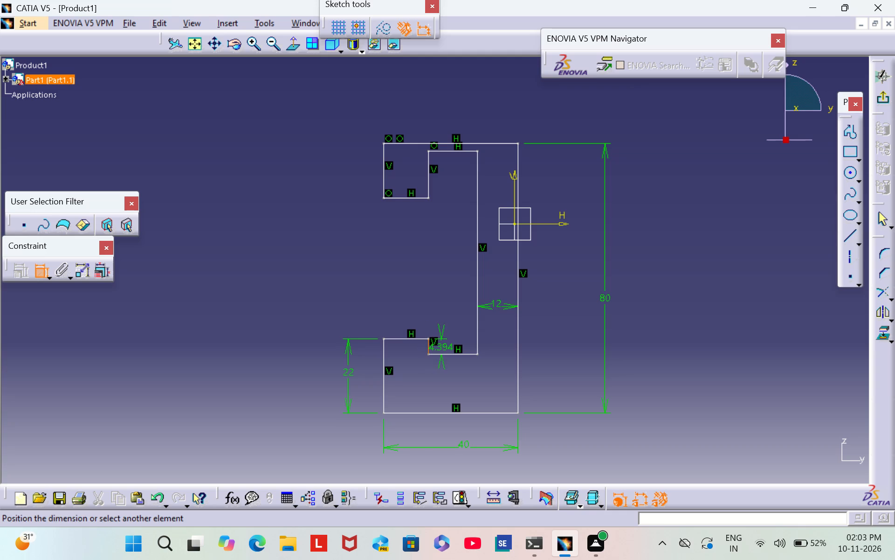
click(444, 347)
double_click(440, 345)
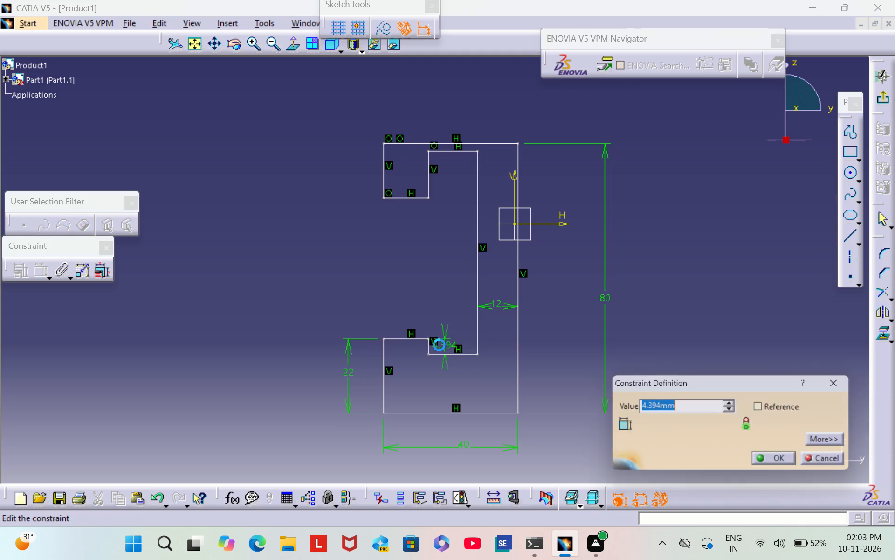
key(BackSpace)
text(12)
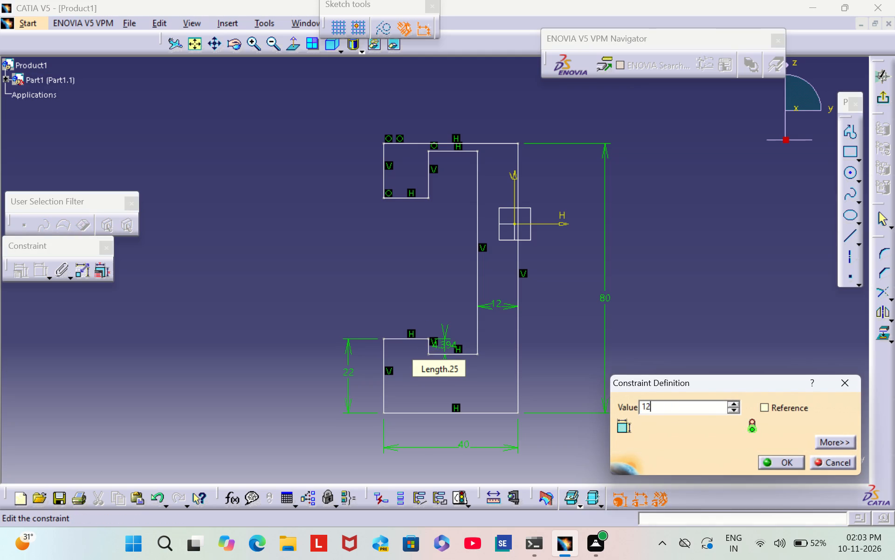
key(Return)
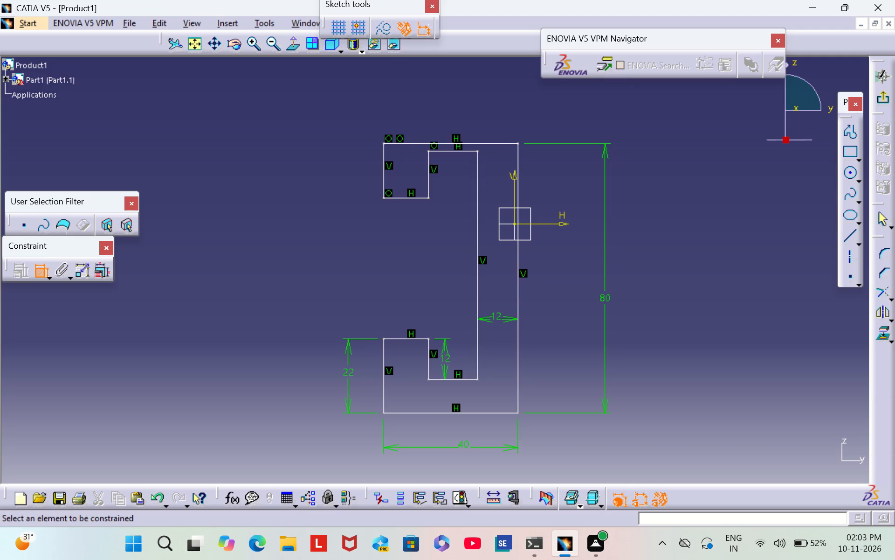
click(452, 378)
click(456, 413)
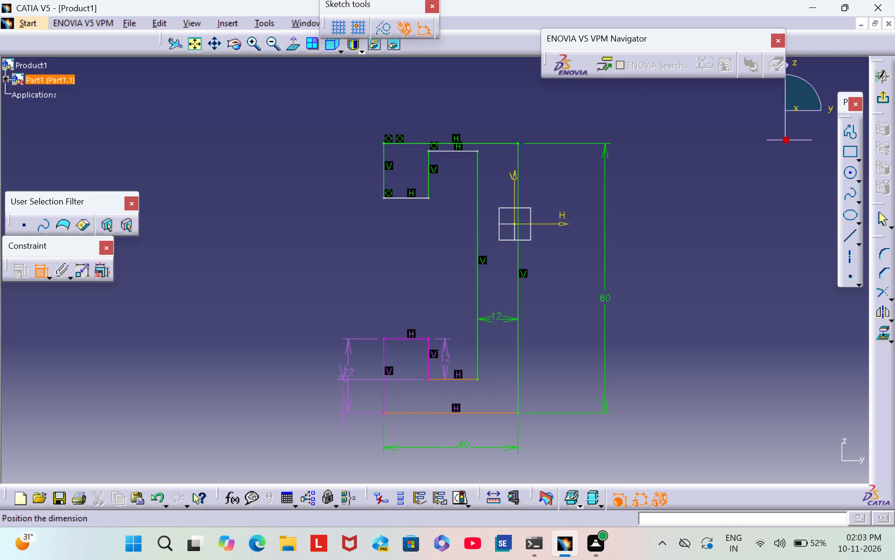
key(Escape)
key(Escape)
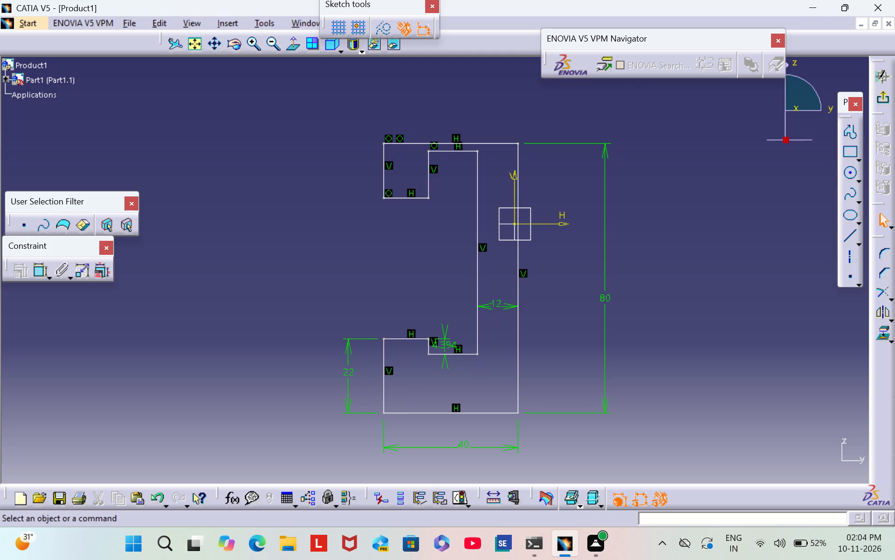
Set the length of the lower lip's short inner vertical edge to 12 mm.
double_click(447, 343)
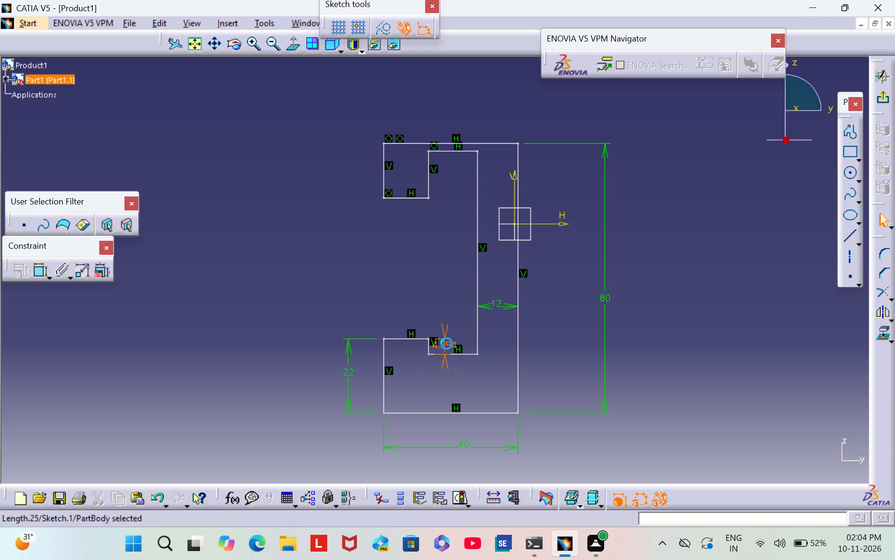
key(BackSpace)
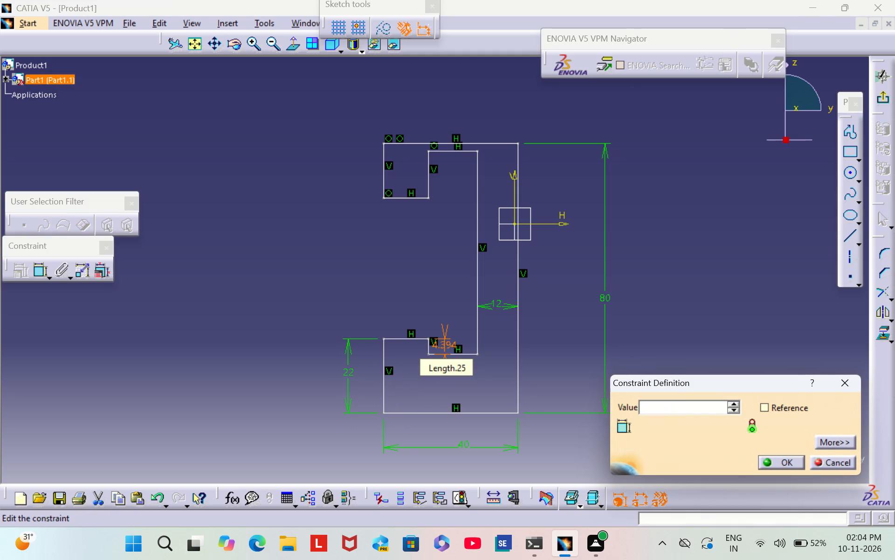
text(12)
key(Return)
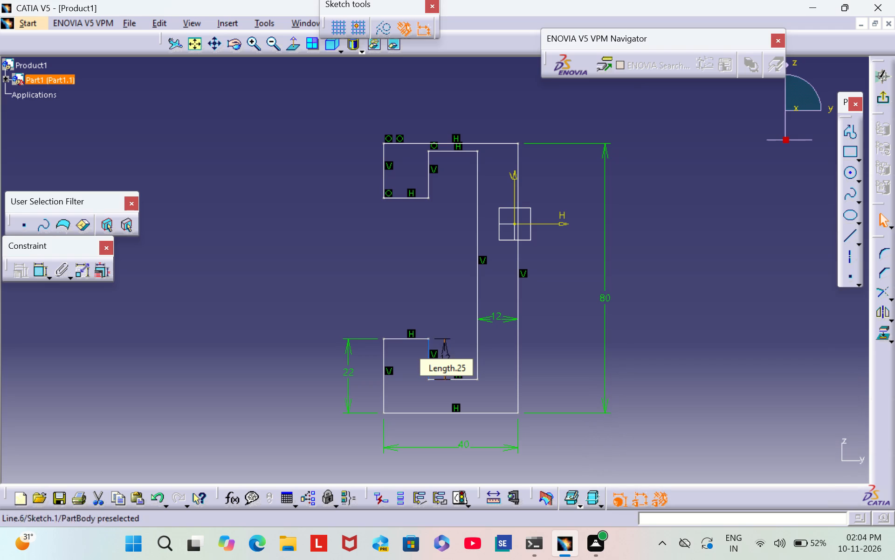
click(395, 290)
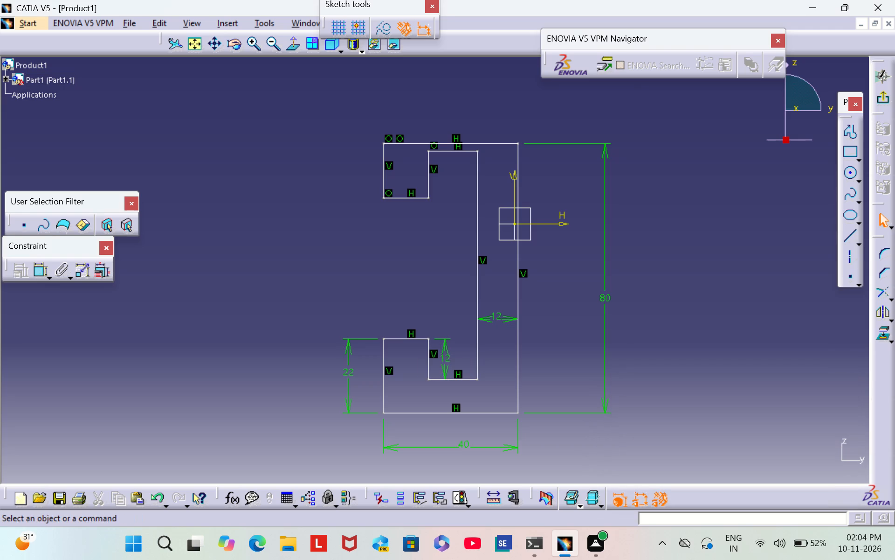
Dimension the upper lip's outer vertical edge and set its length to 22 mm.
click(36, 268)
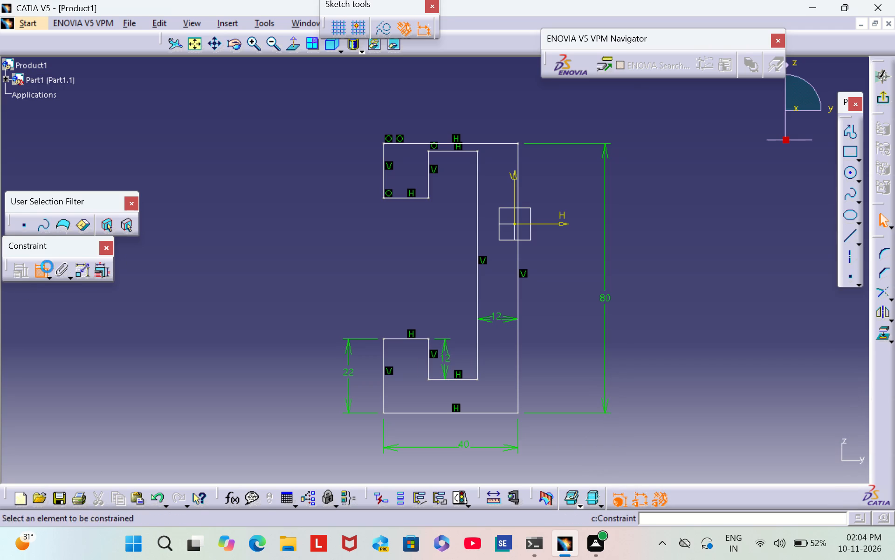
click(382, 176)
click(346, 172)
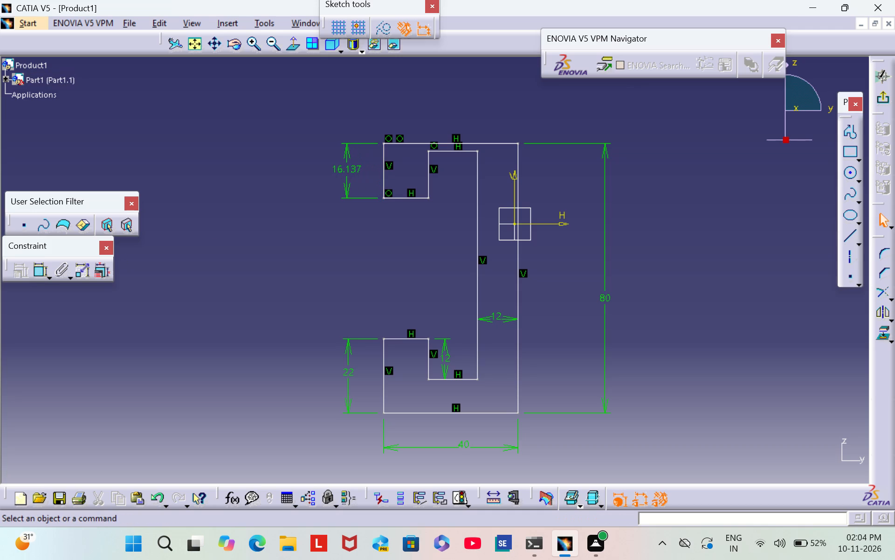
double_click(346, 170)
key(BackSpace)
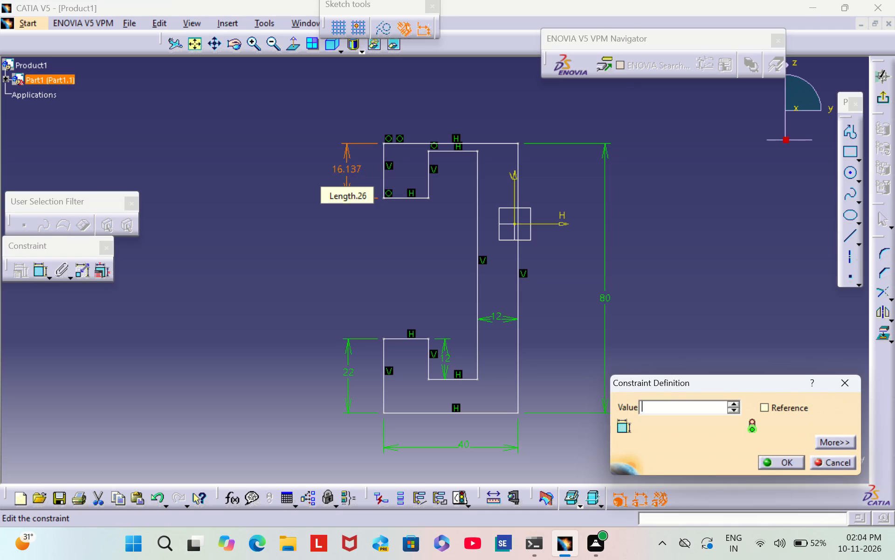
text(22)
key(Return)
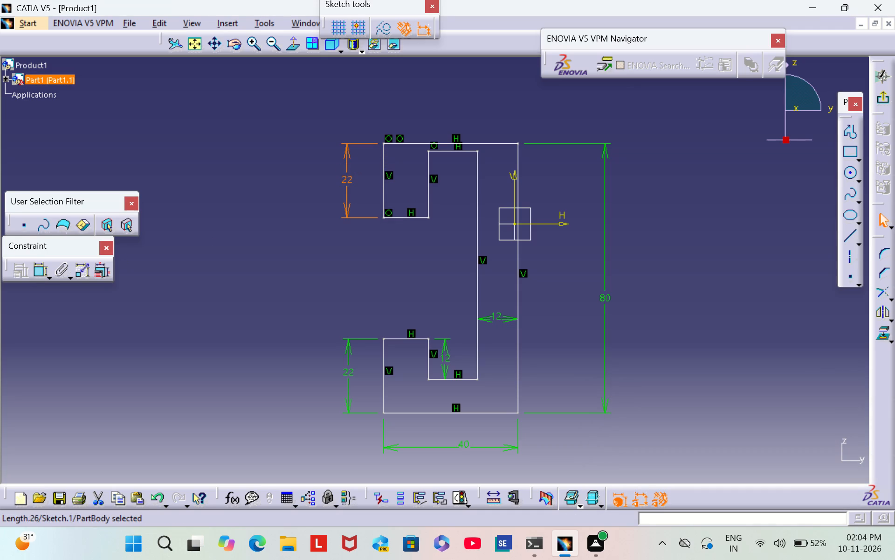
click(283, 250)
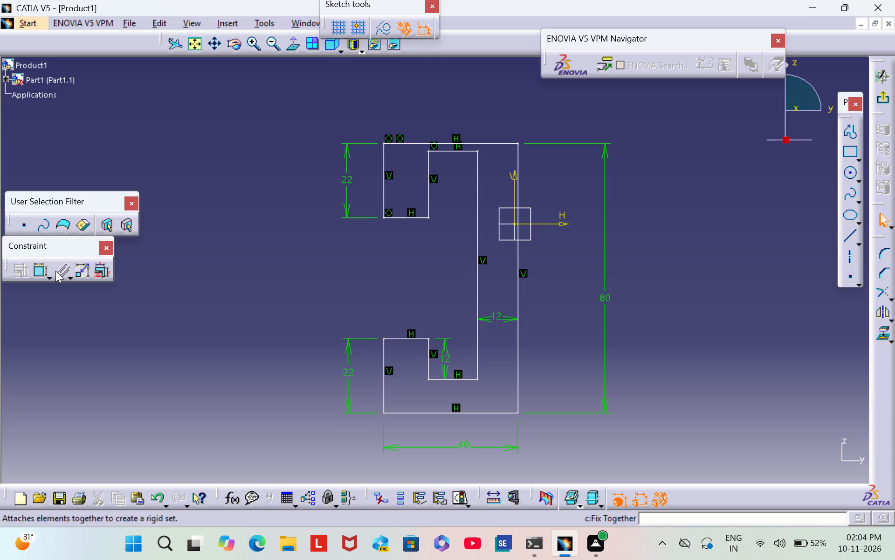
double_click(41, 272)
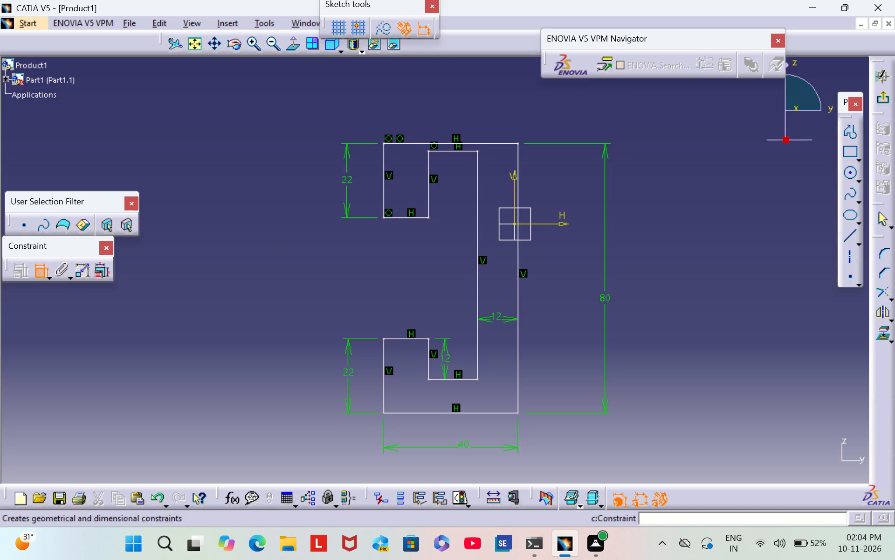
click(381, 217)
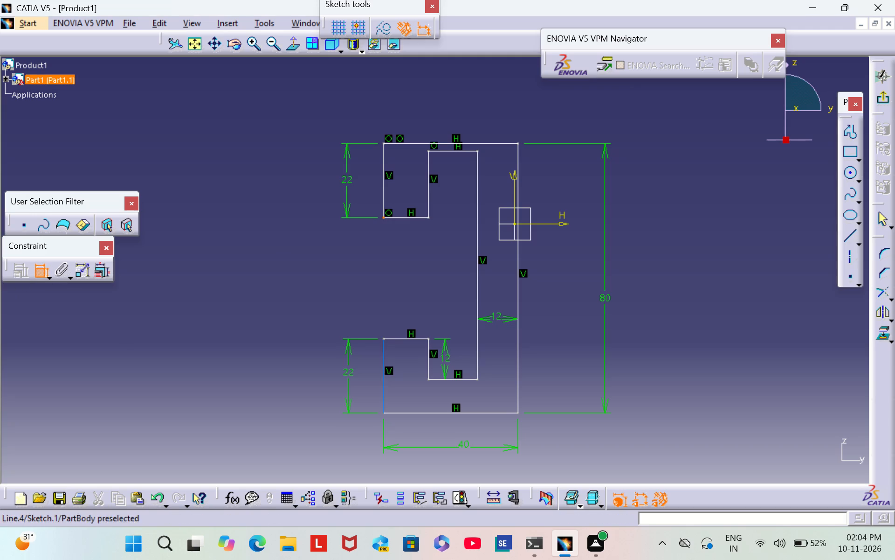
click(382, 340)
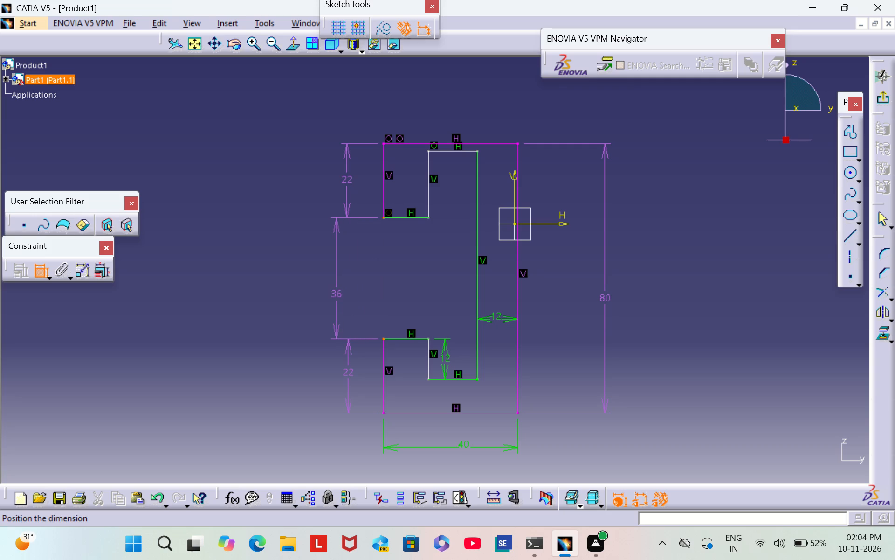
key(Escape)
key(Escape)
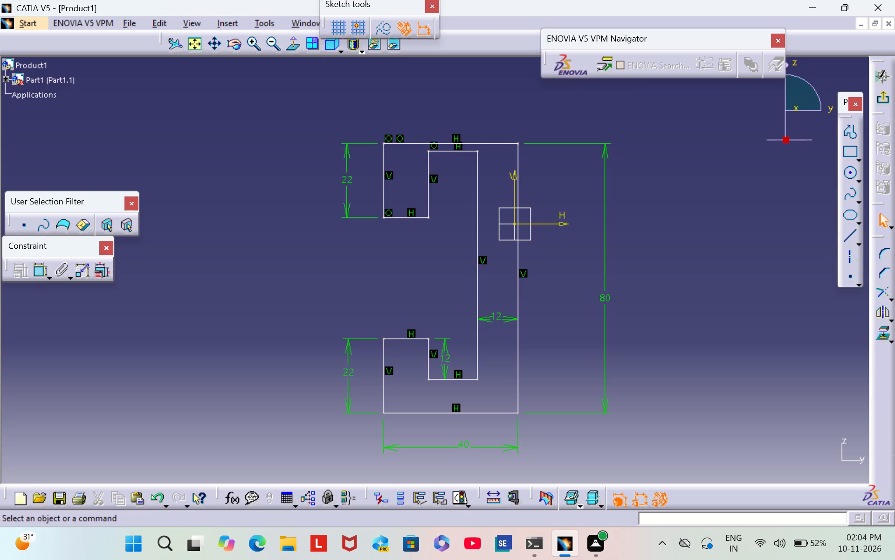
Dimension the upper lip's inner vertical edge and set its length to 12 mm.
double_click(41, 272)
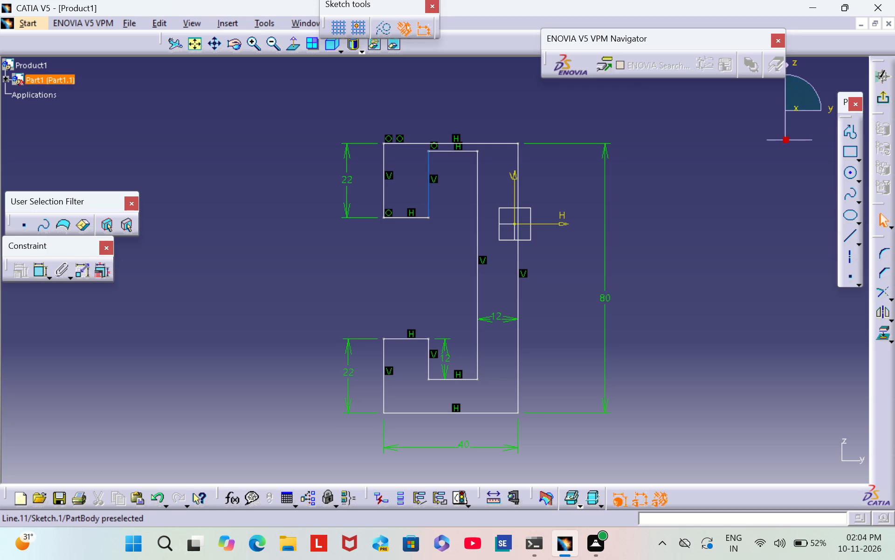
click(426, 195)
click(37, 272)
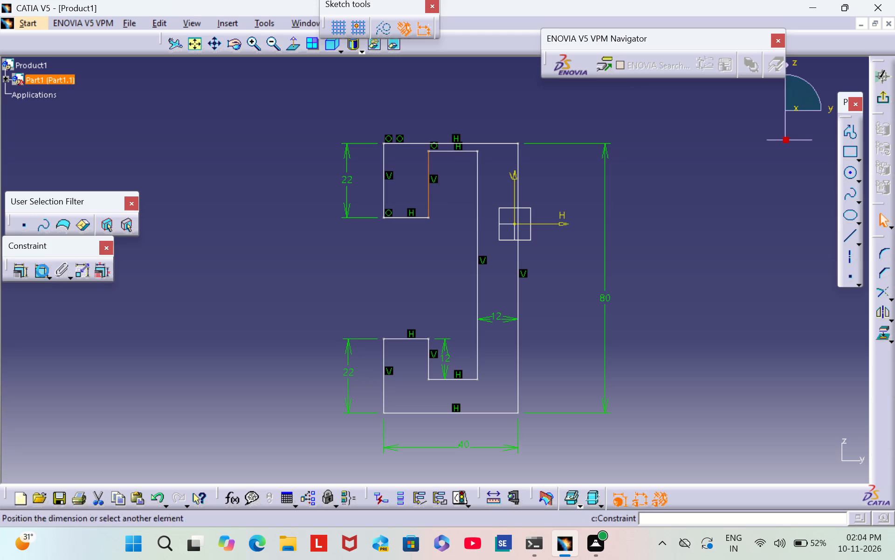
click(447, 189)
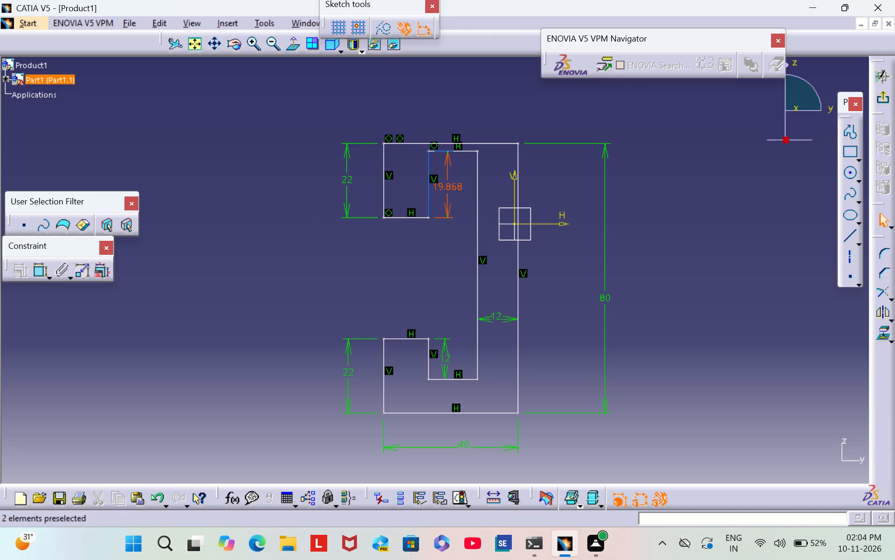
double_click(444, 188)
key(BackSpace)
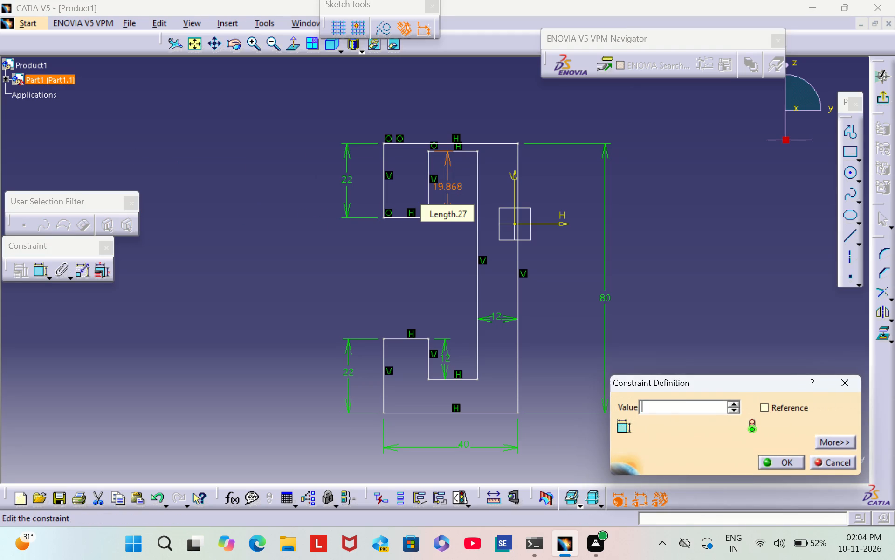
text(12)
key(Return)
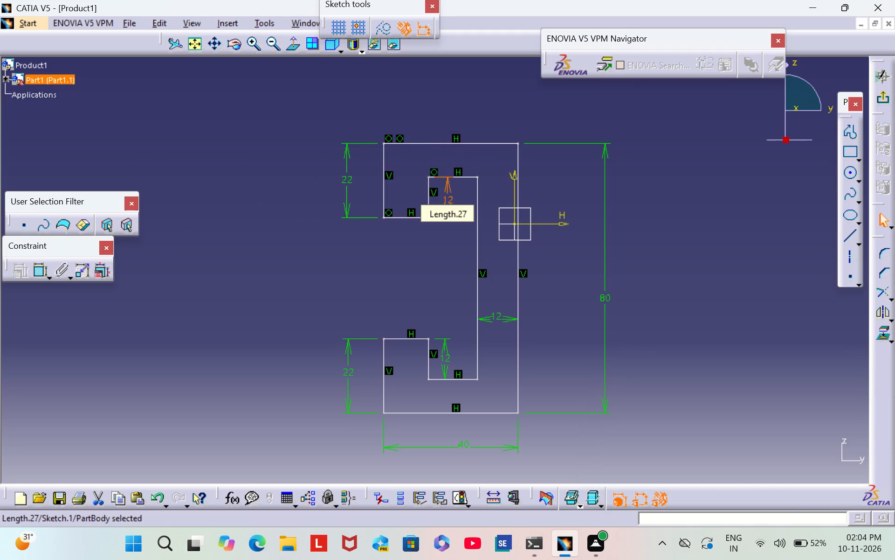
click(417, 245)
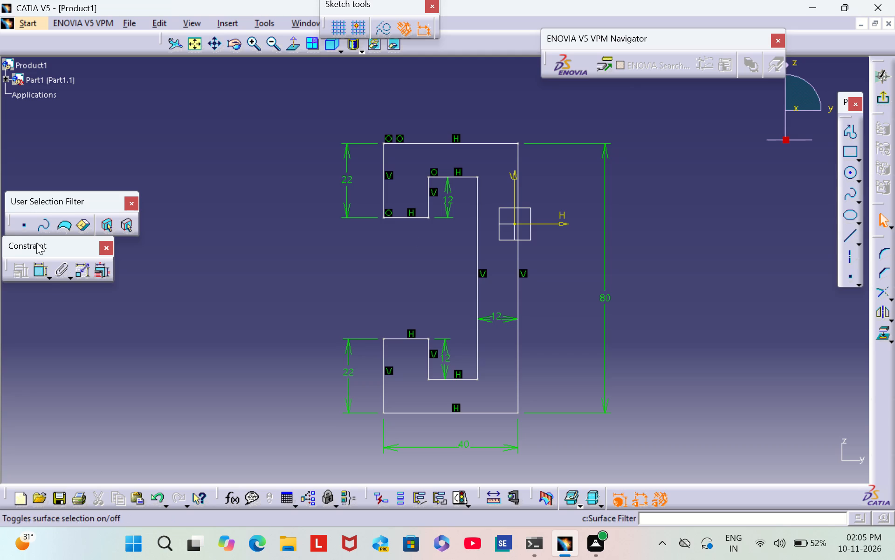
Constrain the two end points of the profile's bottom edge symmetric about the sketch's vertical axis.
double_click(40, 276)
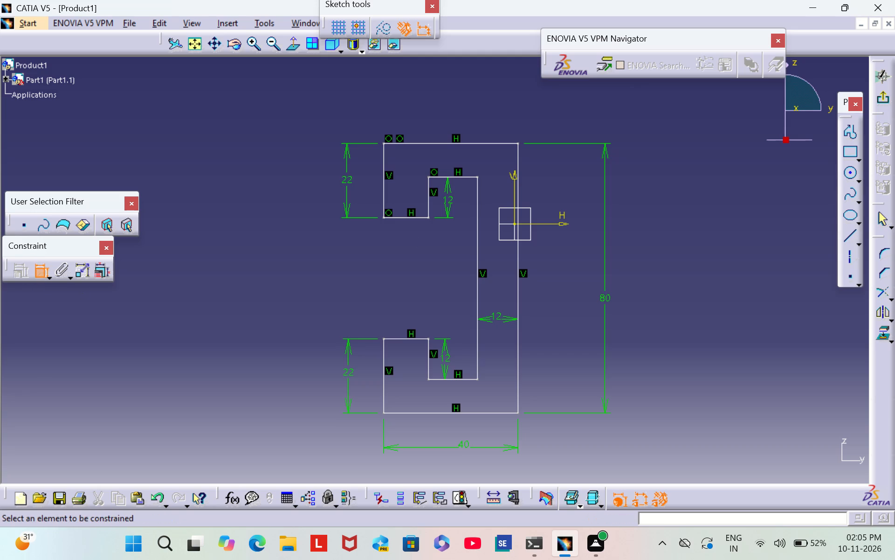
click(385, 414)
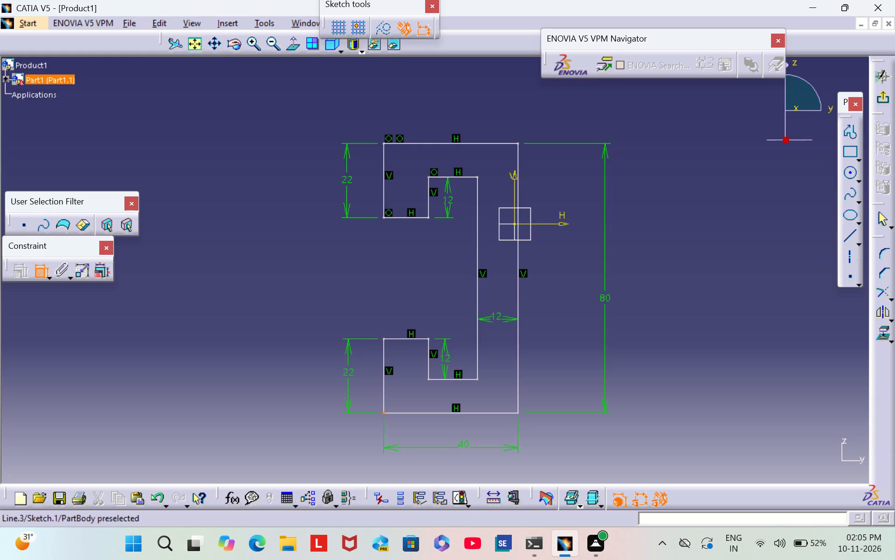
click(517, 413)
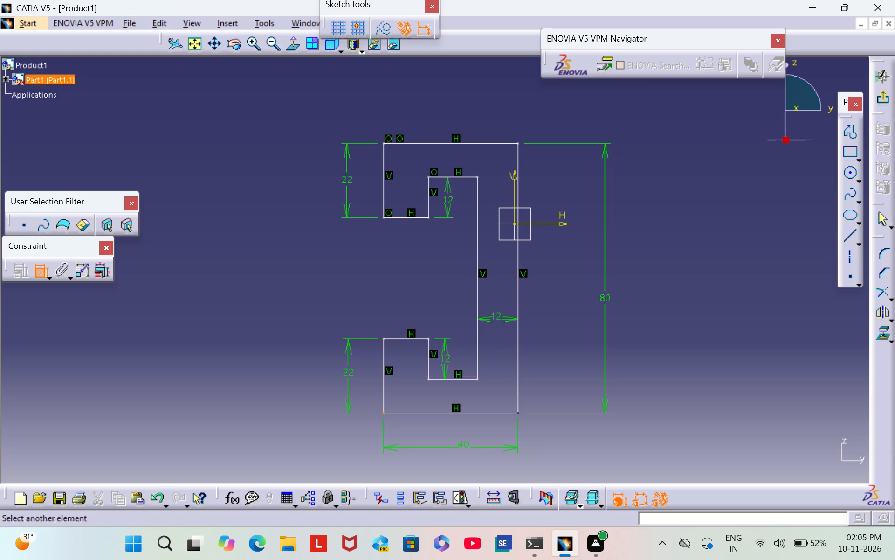
right_click(504, 385)
click(588, 346)
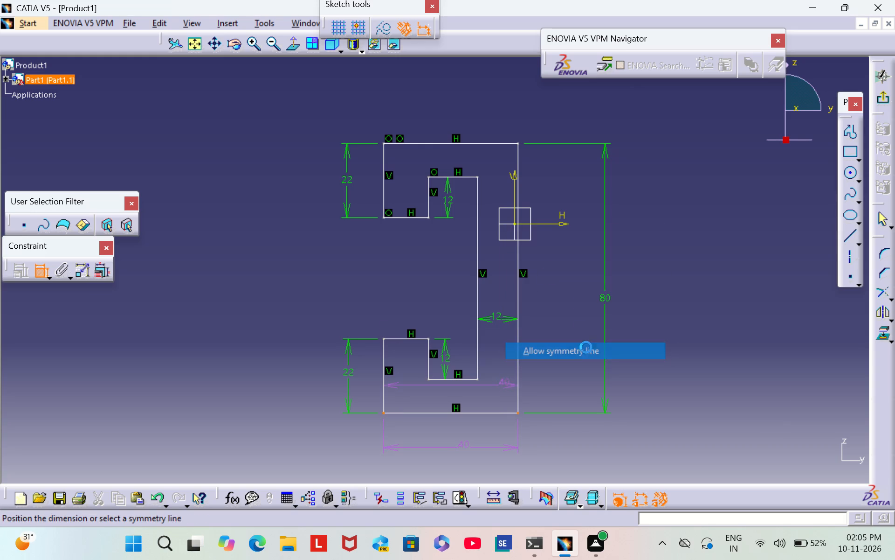
click(512, 181)
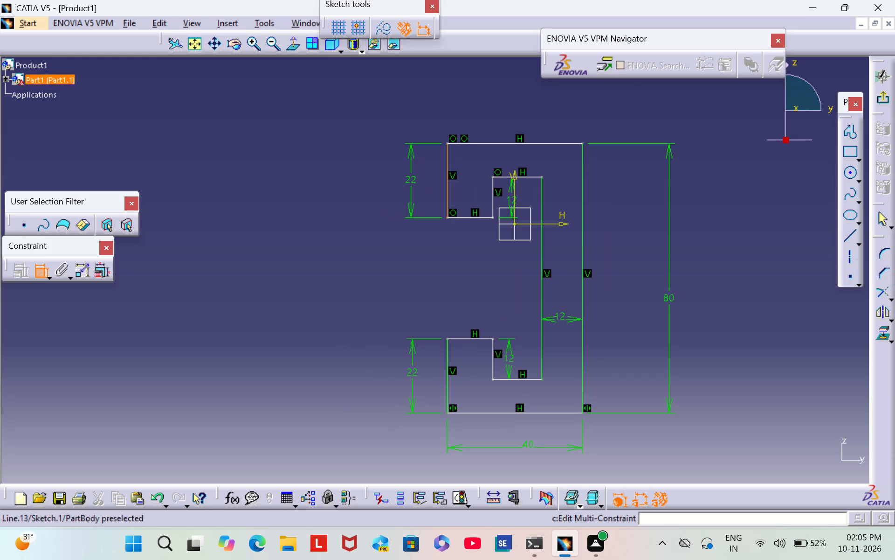
Constrain the profile's top and bottom edges symmetric about the sketch's horizontal axis.
click(516, 140)
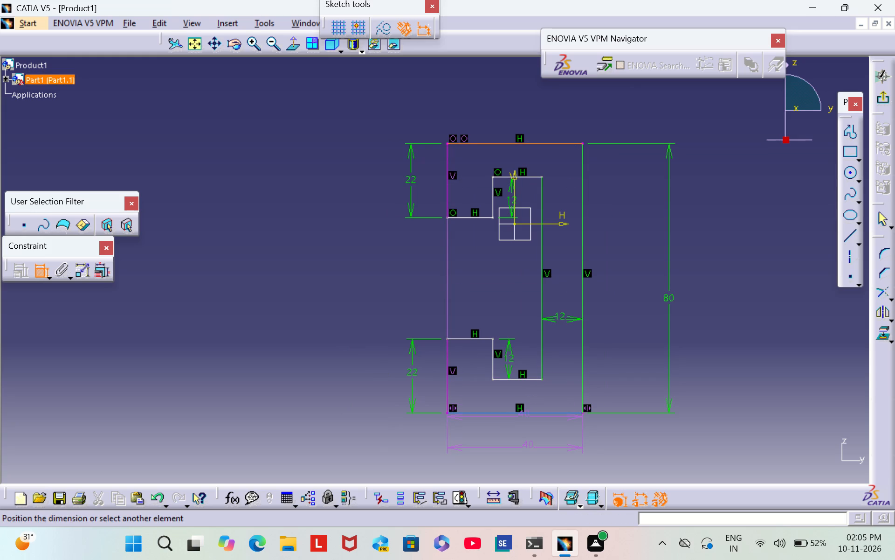
click(523, 411)
right_click(515, 308)
click(601, 447)
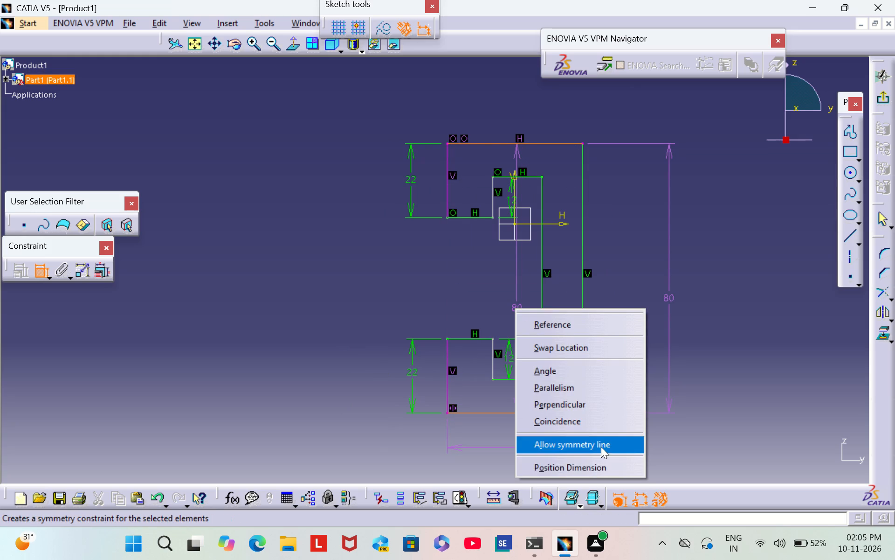
click(566, 224)
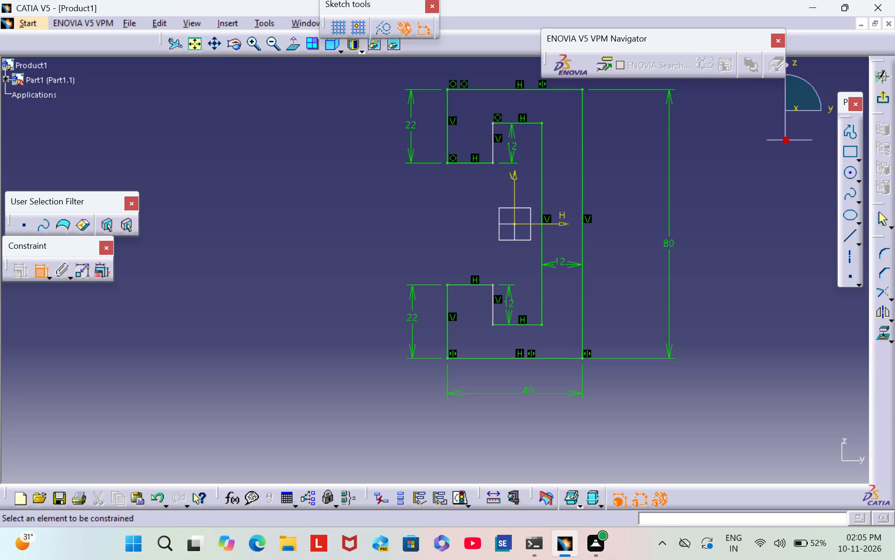
click(39, 276)
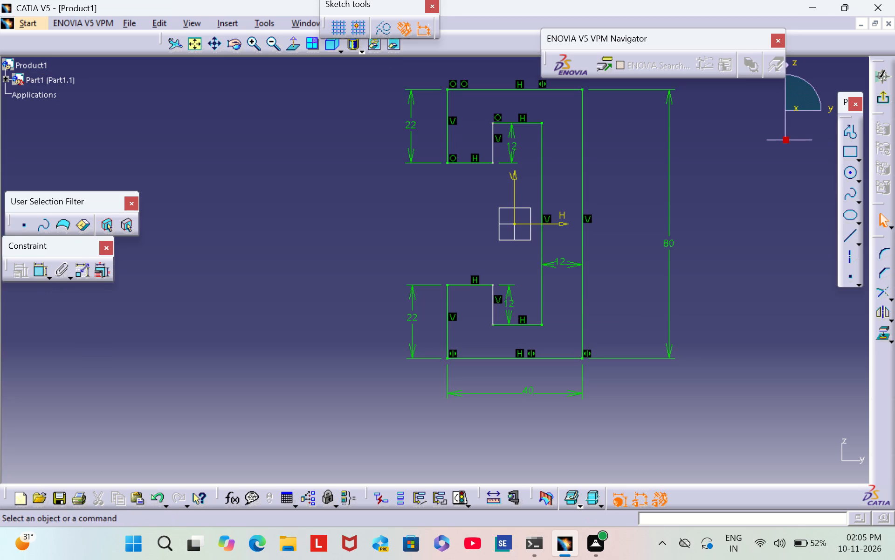
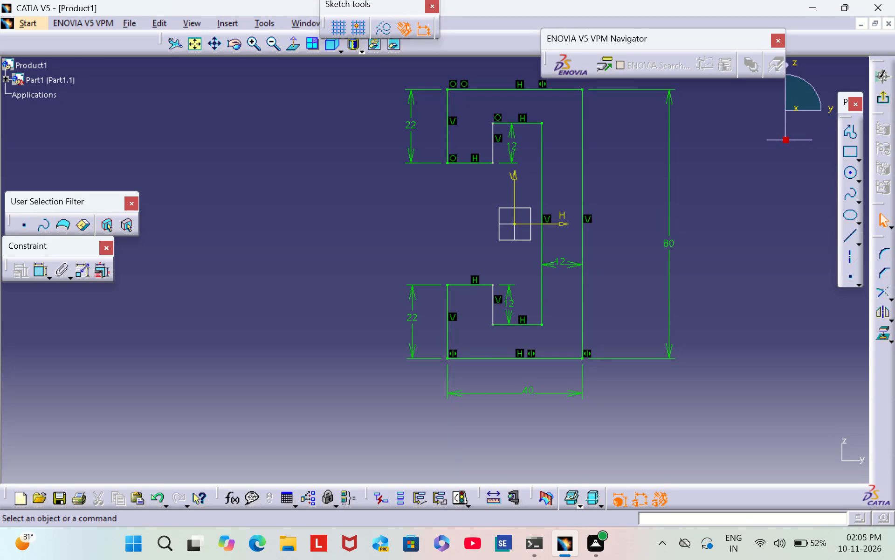
Exit the sketch and pad the lipped C-channel profile to a length of 100 mm.
click(883, 103)
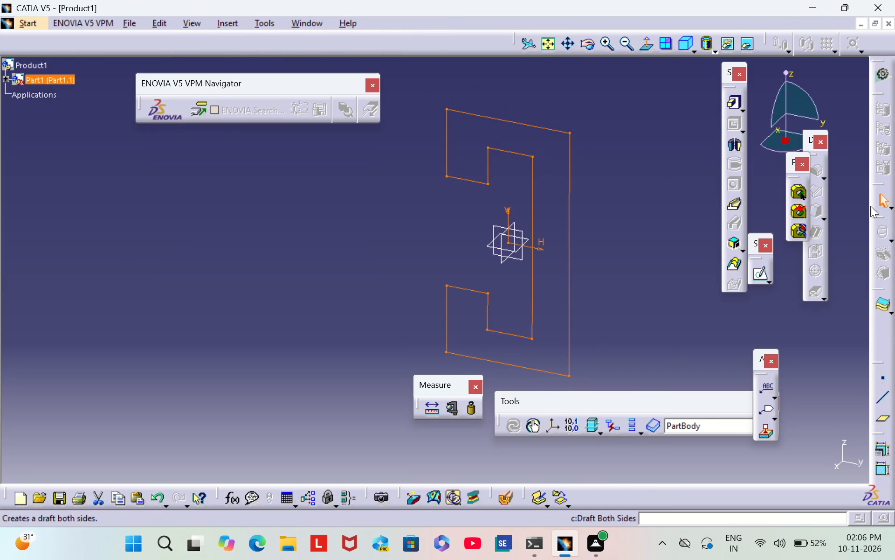
click(731, 103)
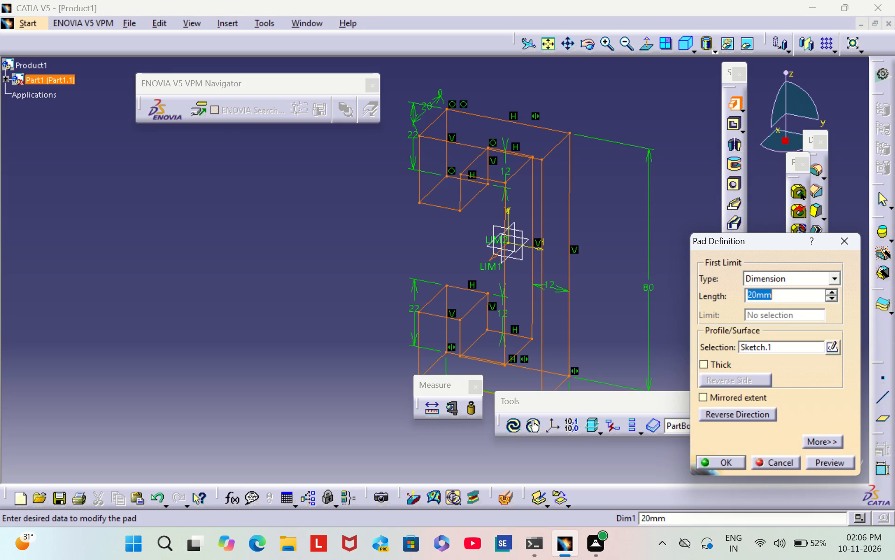
key(BackSpace)
key(1)
text(00)
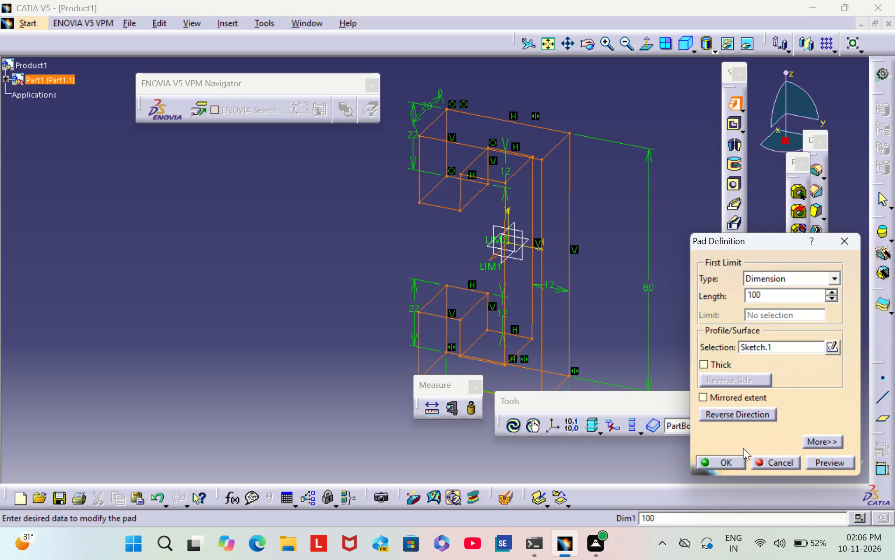
click(721, 464)
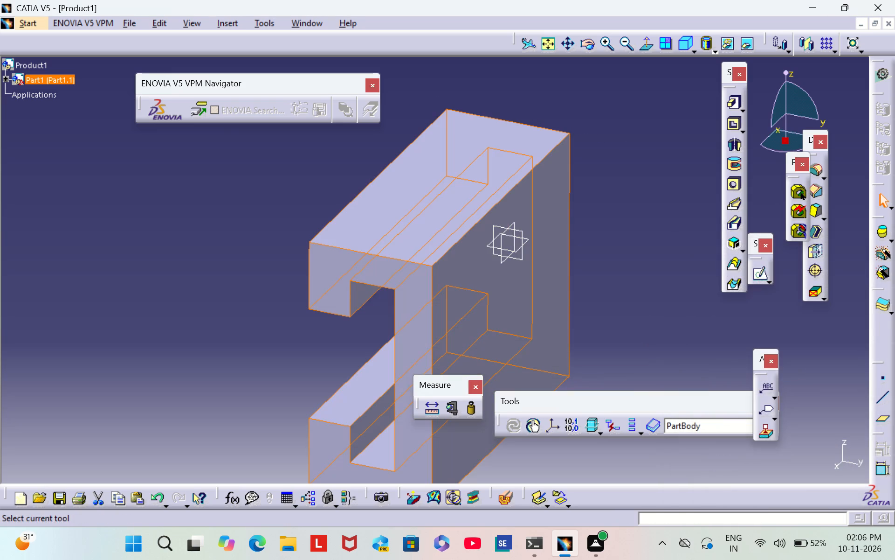
click(666, 307)
Edit the pad to reverse its extrusion direction from the profile plane.
double_click(507, 322)
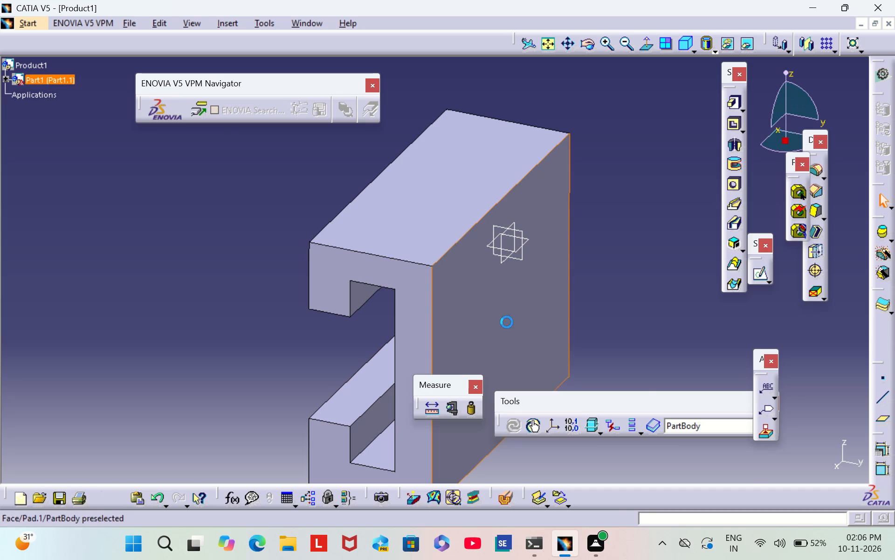
click(735, 415)
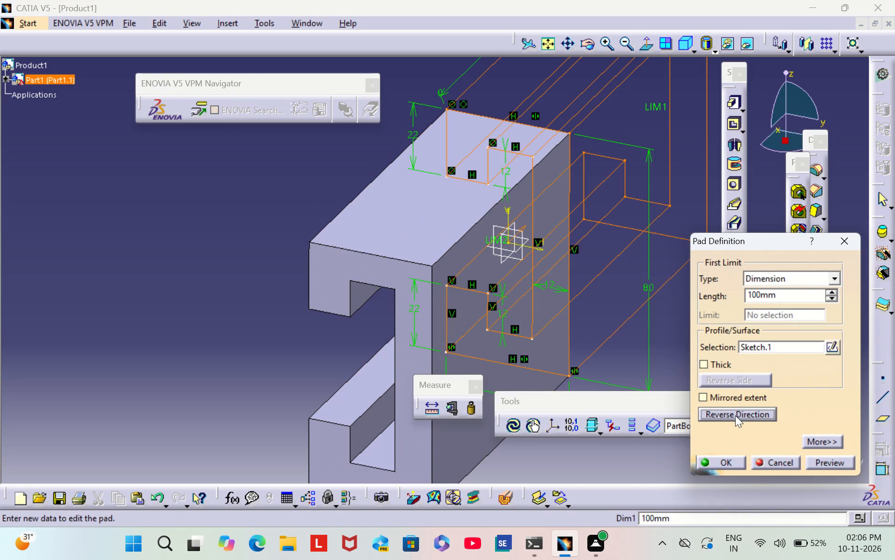
click(722, 465)
click(711, 356)
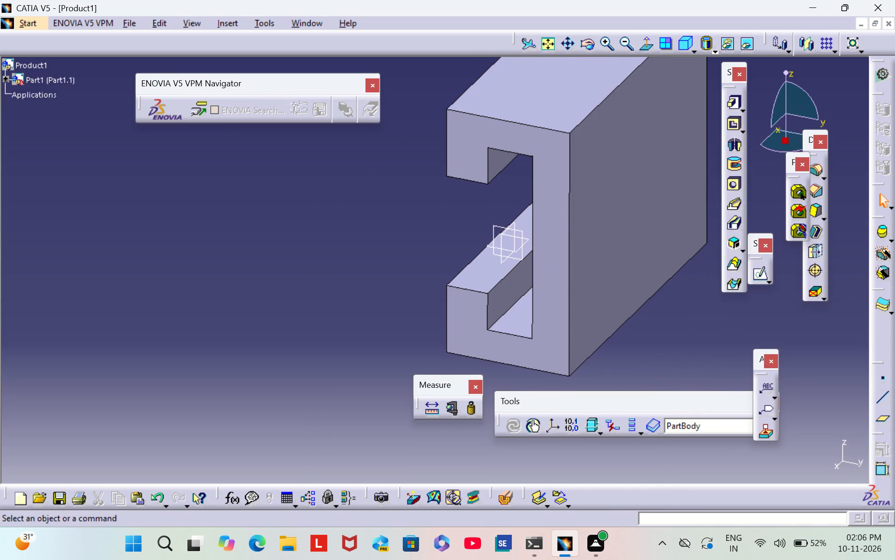
Examine the extruded C-channel from several sides and in the isometric view.
scroll(352, 357, down, 1)
middle_drag(355, 356, 356, 356)
scroll(356, 356, down, 1)
middle_drag(356, 356, 554, 270)
right_drag(358, 356, 554, 270)
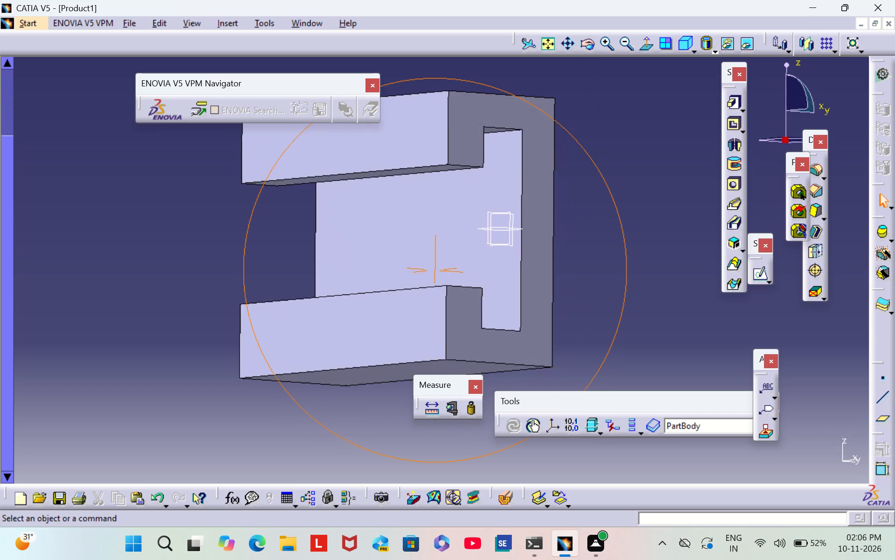
right_drag(554, 270, 365, 281)
middle_drag(554, 270, 369, 281)
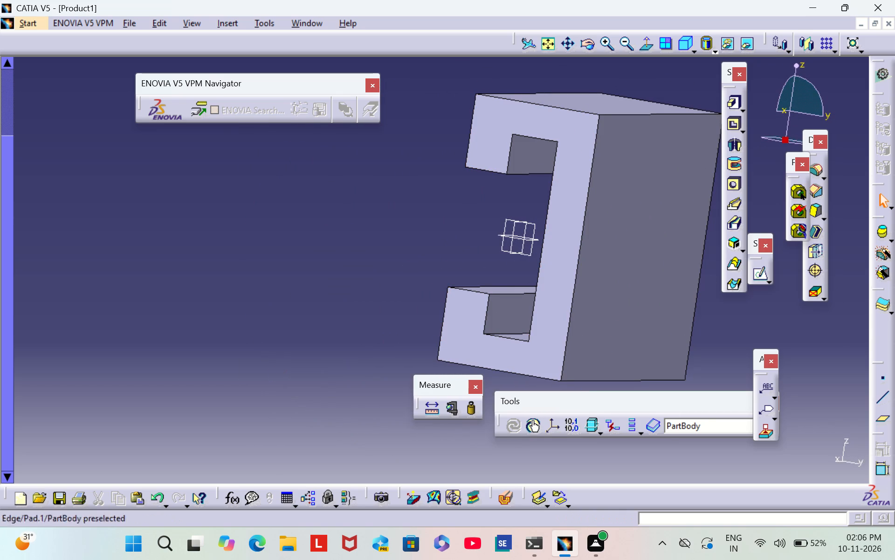
click(685, 45)
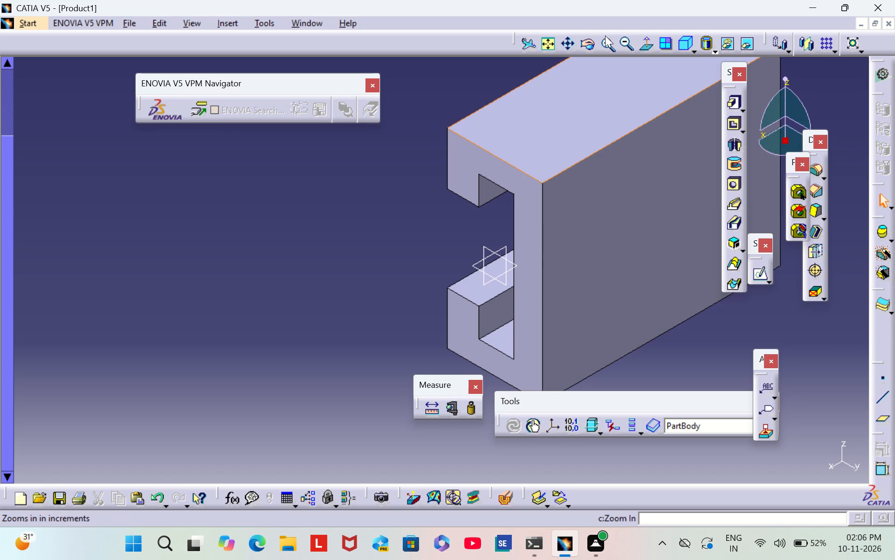
click(620, 39)
middle_drag(678, 220, 549, 231)
scroll(677, 219, down, 1)
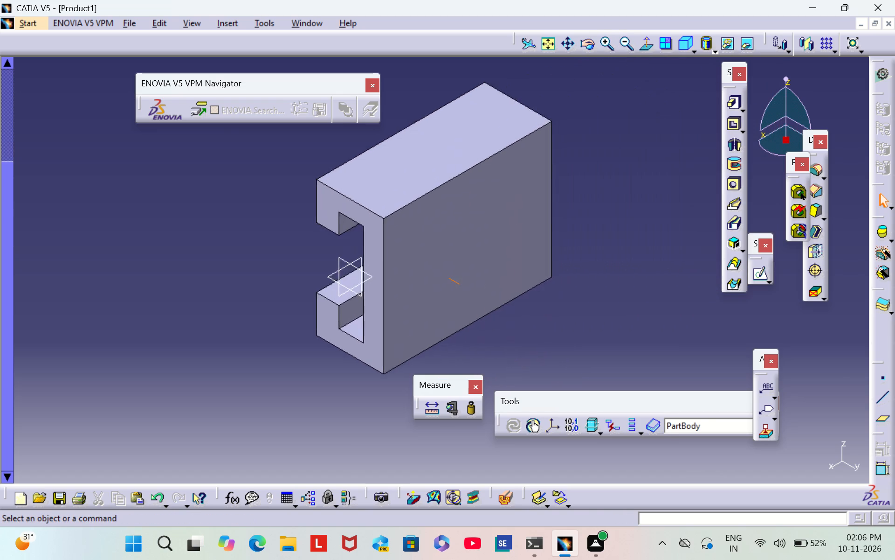
middle_drag(549, 231, 622, 249)
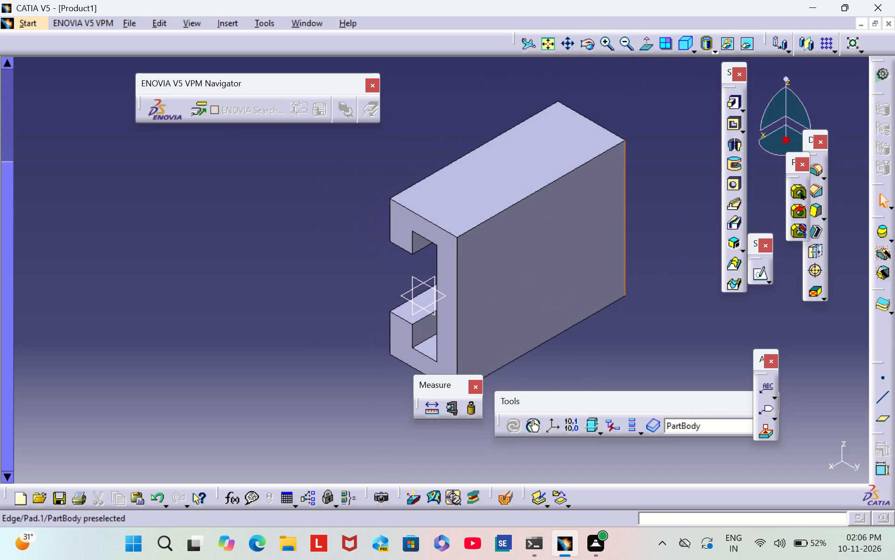
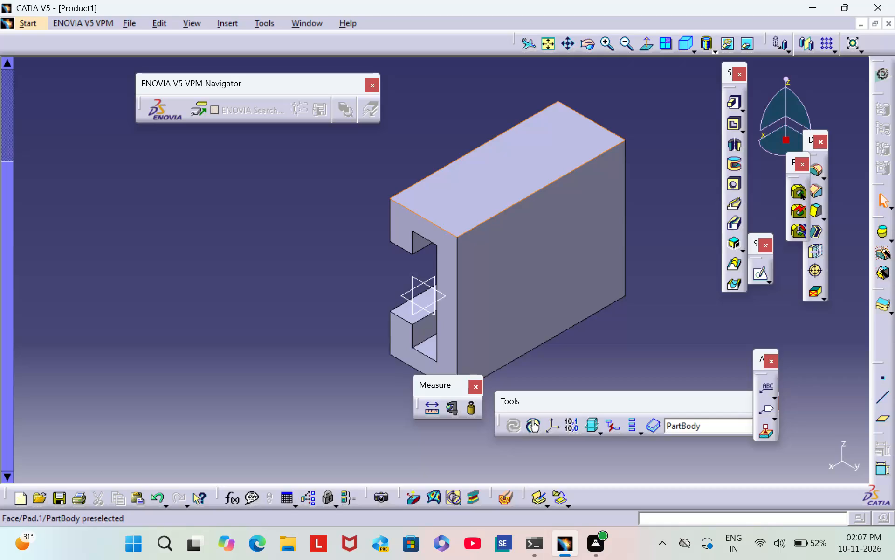
Open a new sketch on the top face of the C-channel, framed for drawing.
click(461, 184)
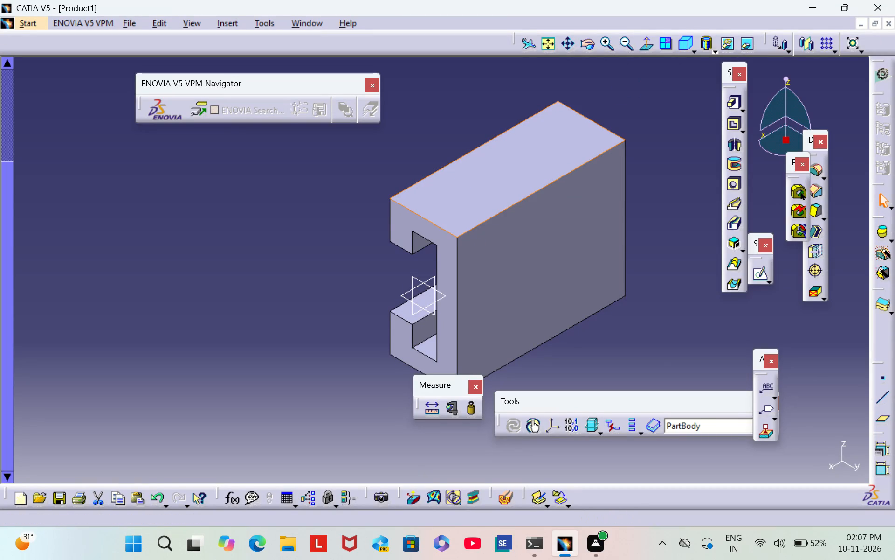
click(760, 282)
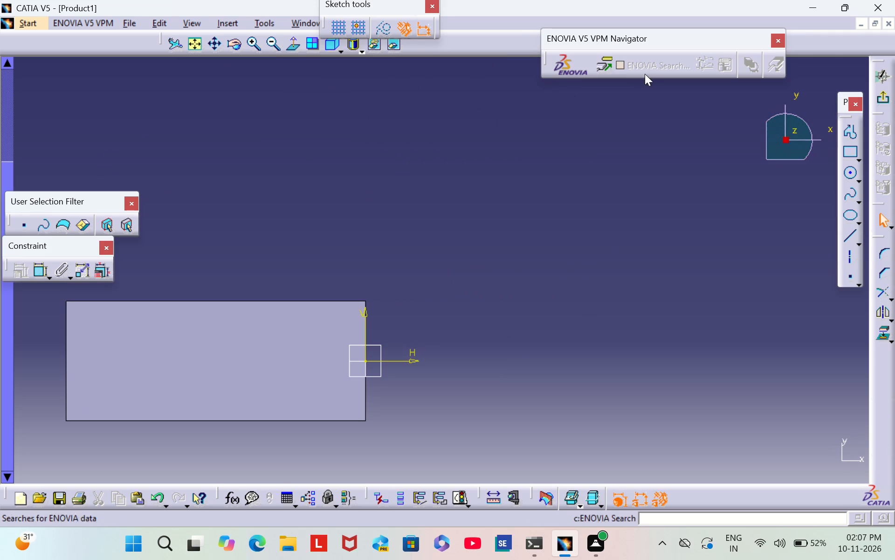
click(194, 50)
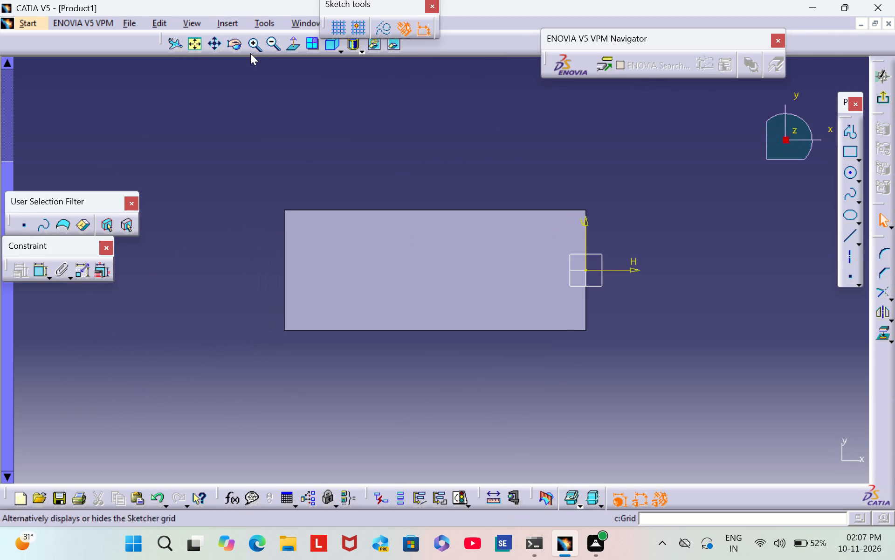
click(250, 52)
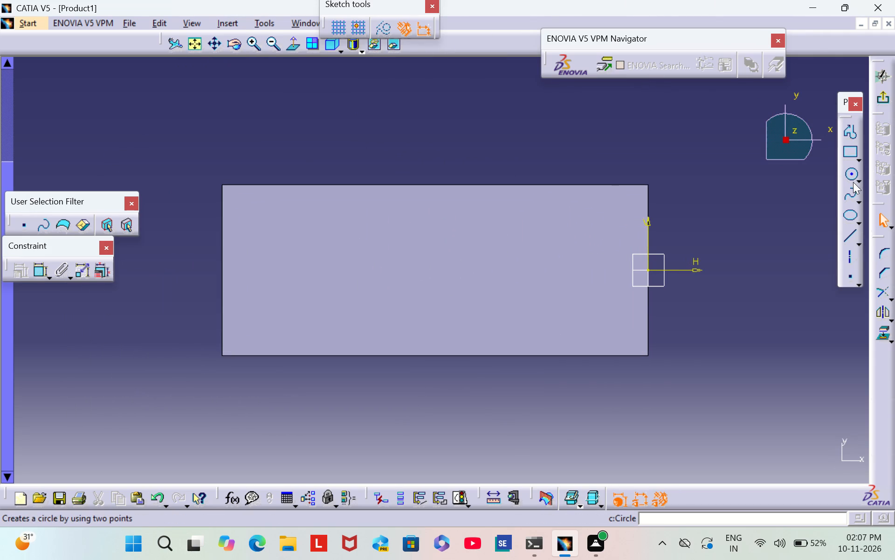
Sketch two concentric circles, about 24 mm and 13 mm in diameter, centred on the horizontal axis near the middle of the face.
click(848, 175)
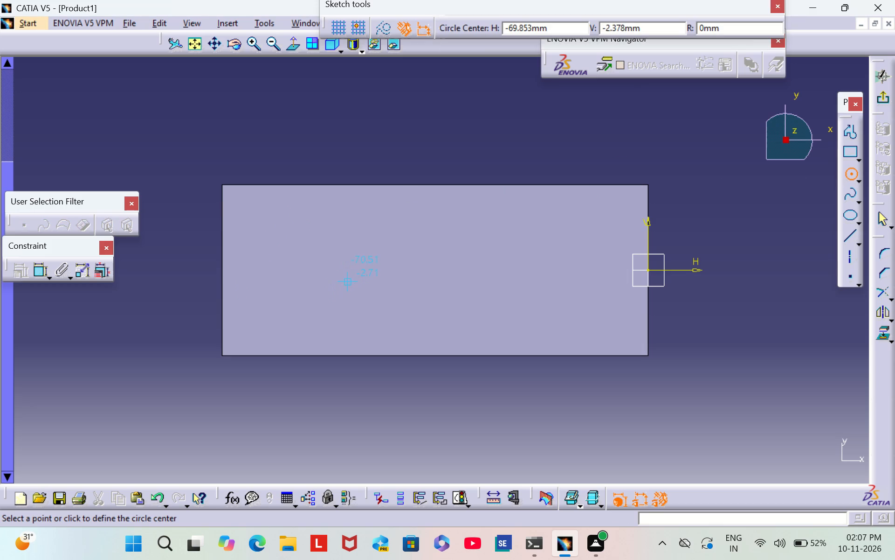
click(436, 268)
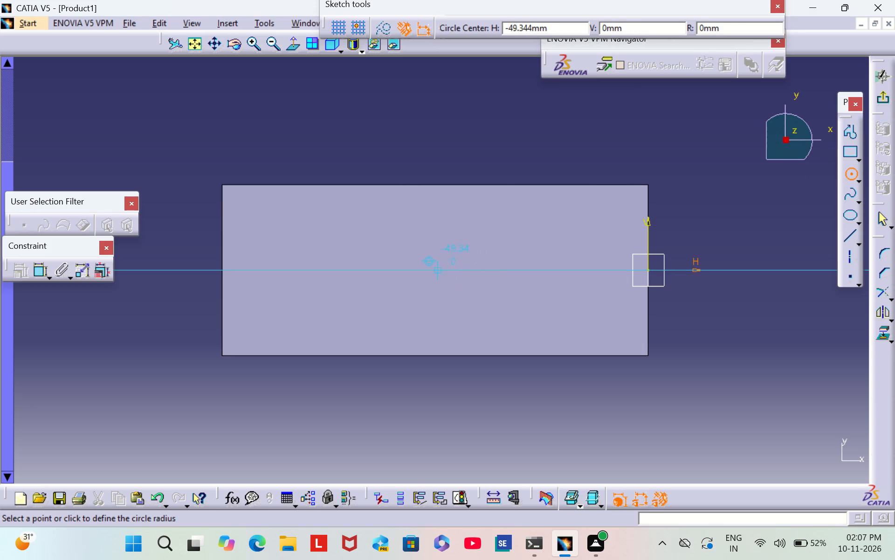
click(480, 299)
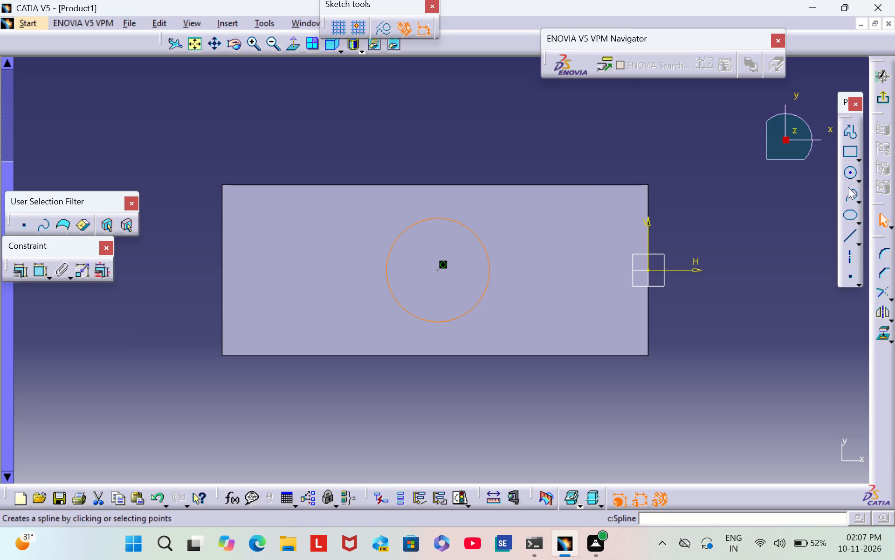
click(851, 174)
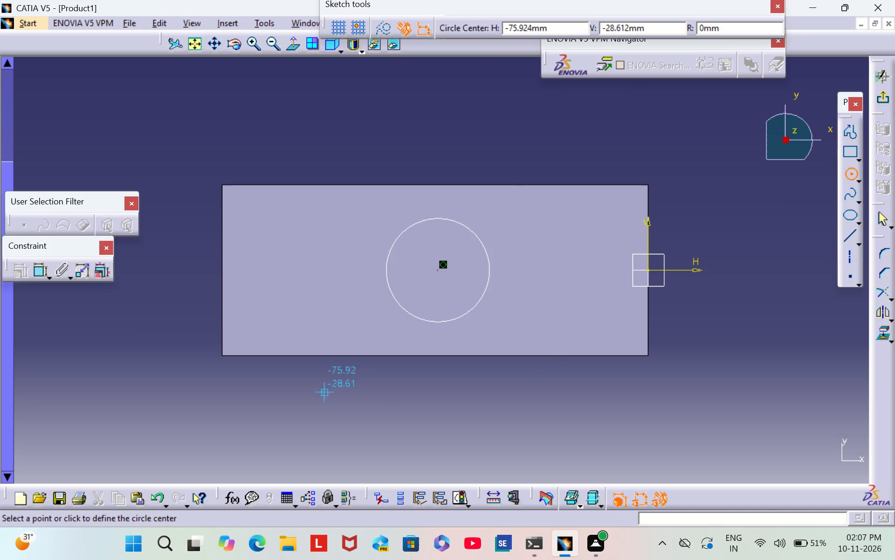
click(437, 269)
click(458, 288)
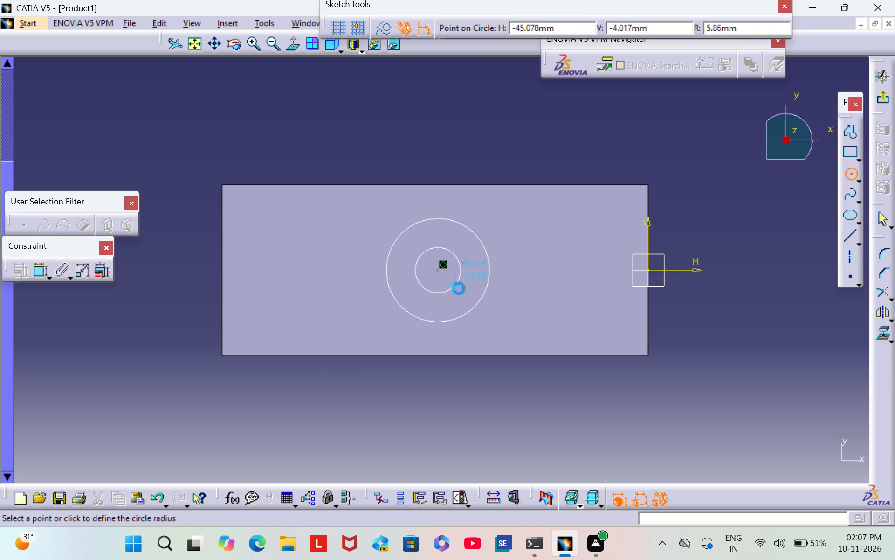
click(746, 269)
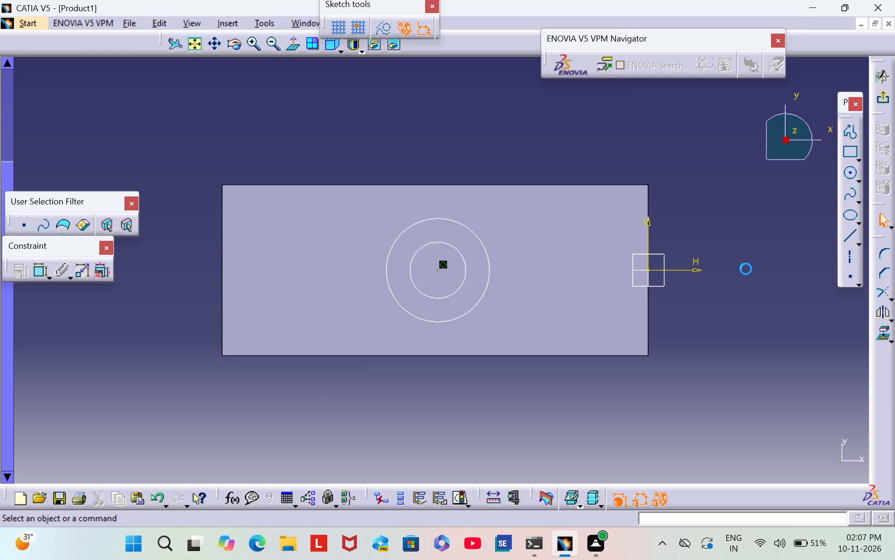
Dimension the distance from the circles' common centre to the vertical axis and set it to 50 mm.
double_click(40, 277)
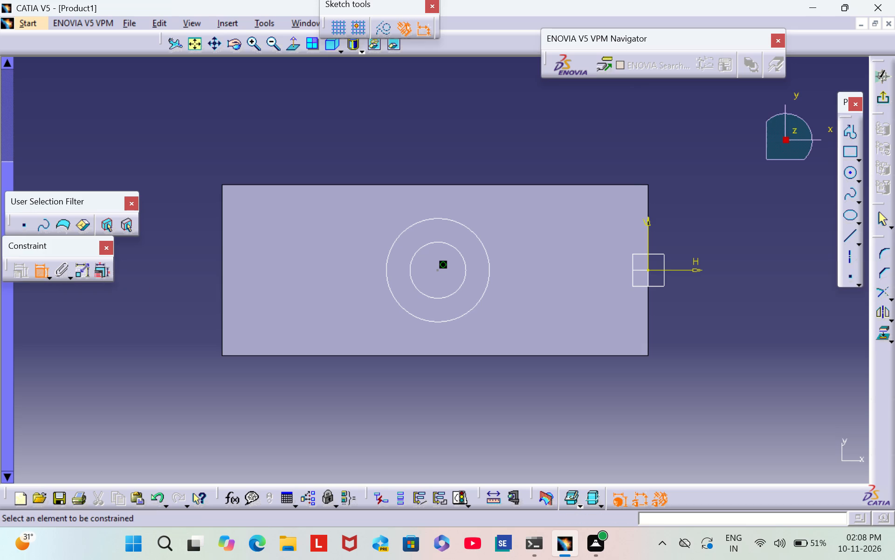
click(645, 244)
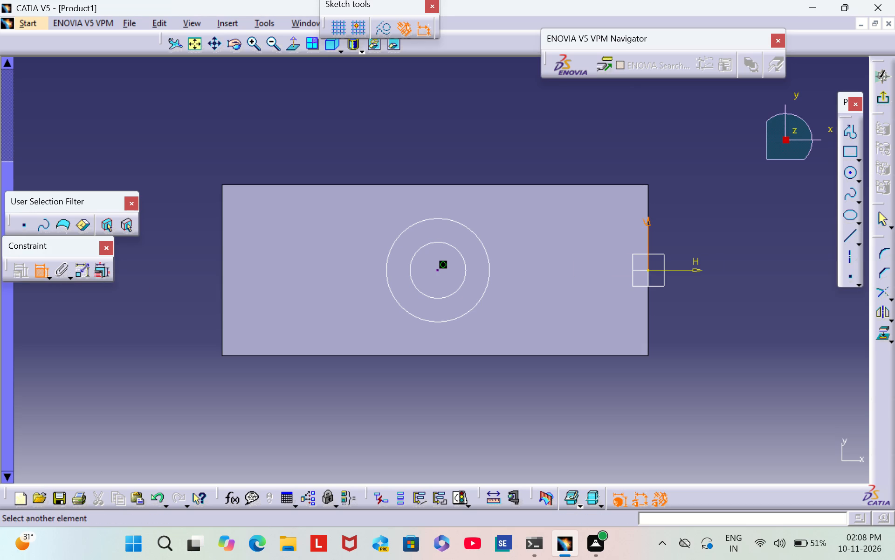
click(437, 271)
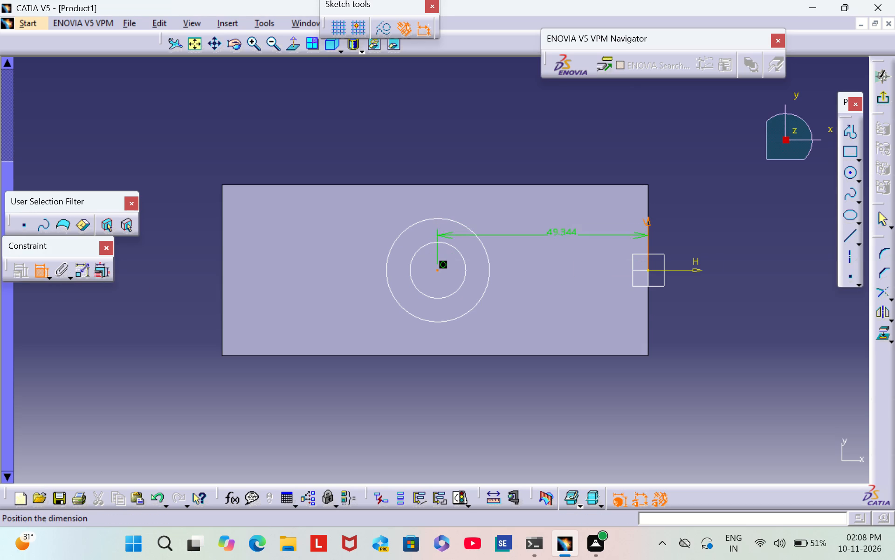
click(547, 233)
click(543, 235)
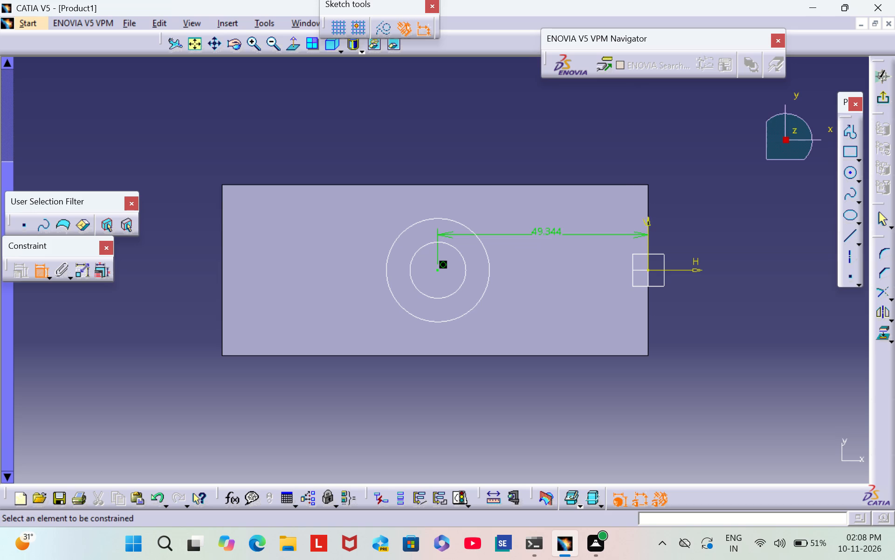
double_click(546, 234)
key(BackSpace)
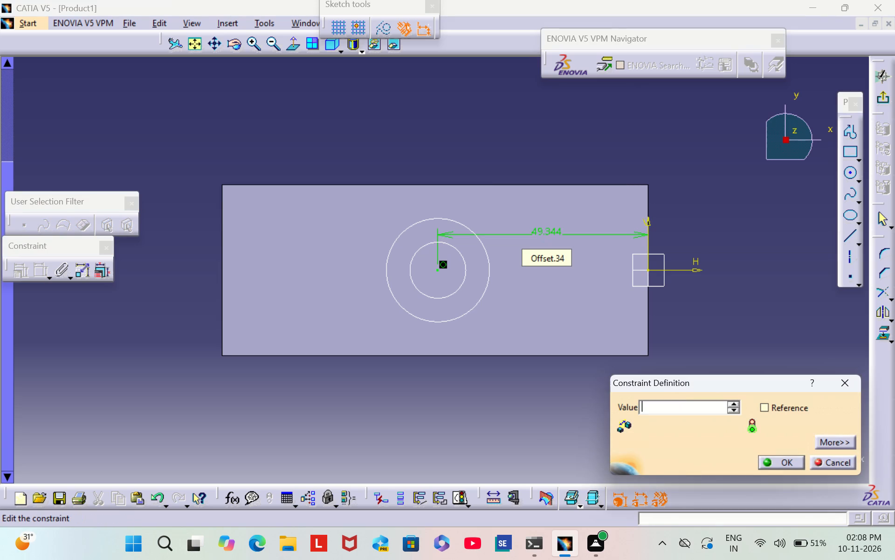
text(50)
key(Return)
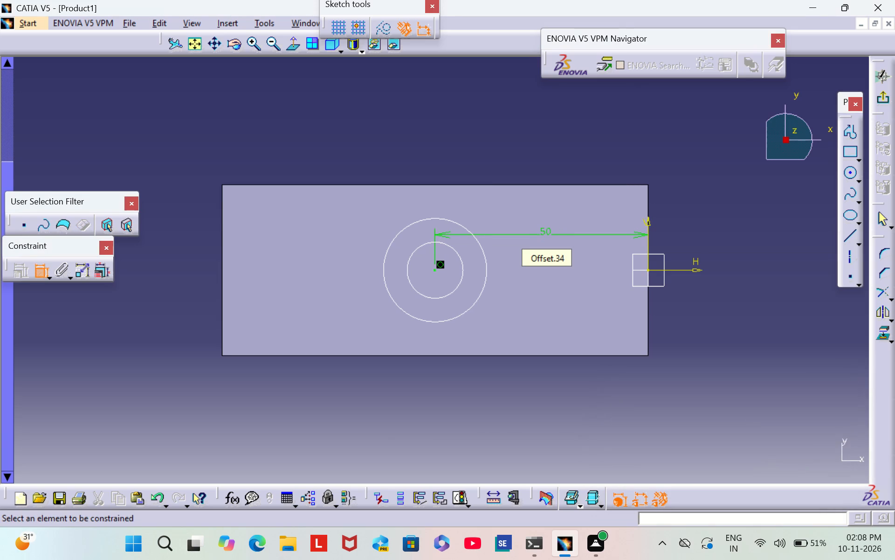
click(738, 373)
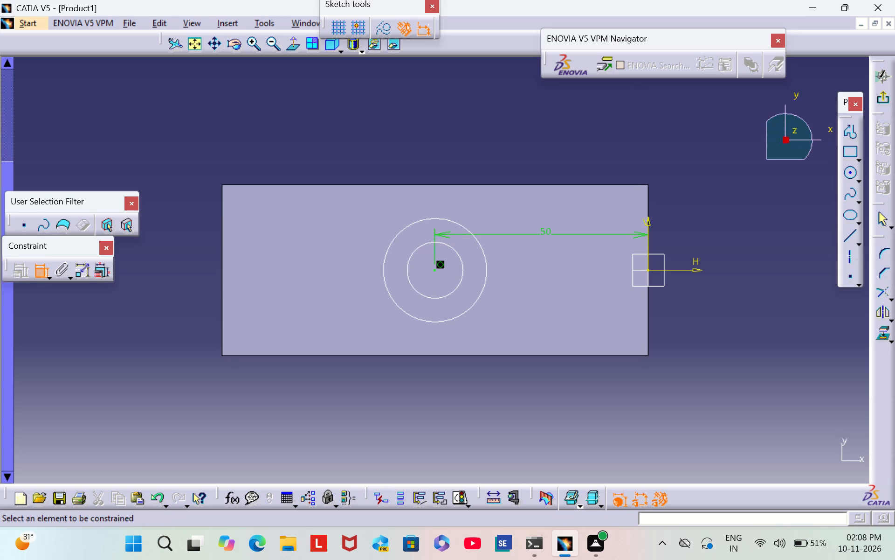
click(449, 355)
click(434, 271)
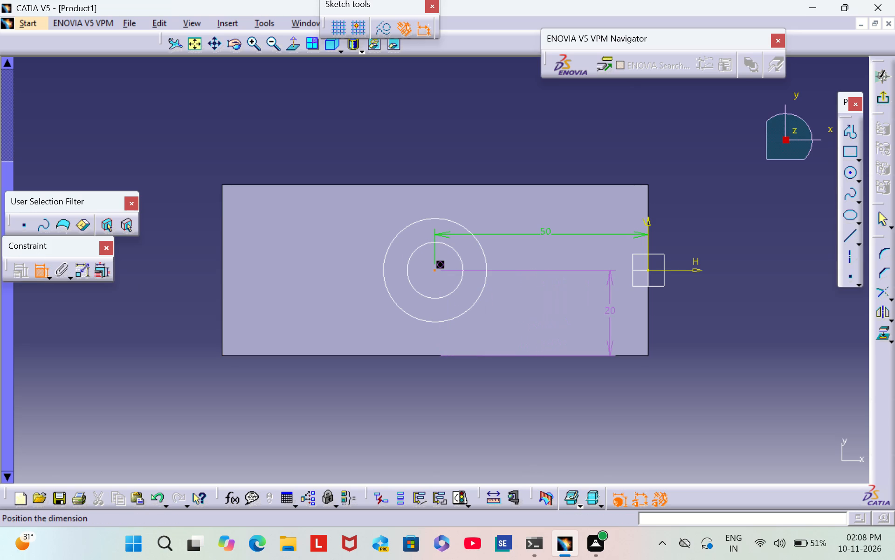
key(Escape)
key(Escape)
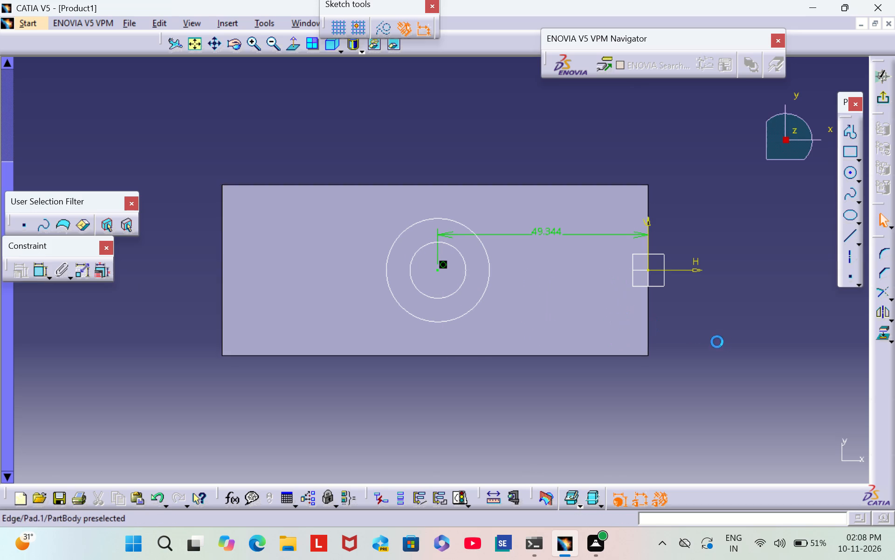
Set the offset between the circles' centre and the vertical axis to 50 mm.
double_click(547, 233)
key(BackSpace)
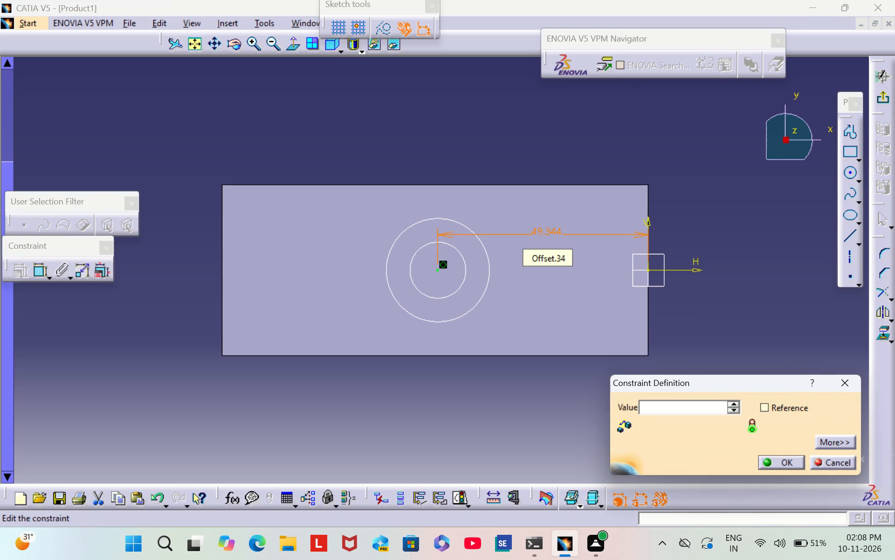
text(50)
key(Return)
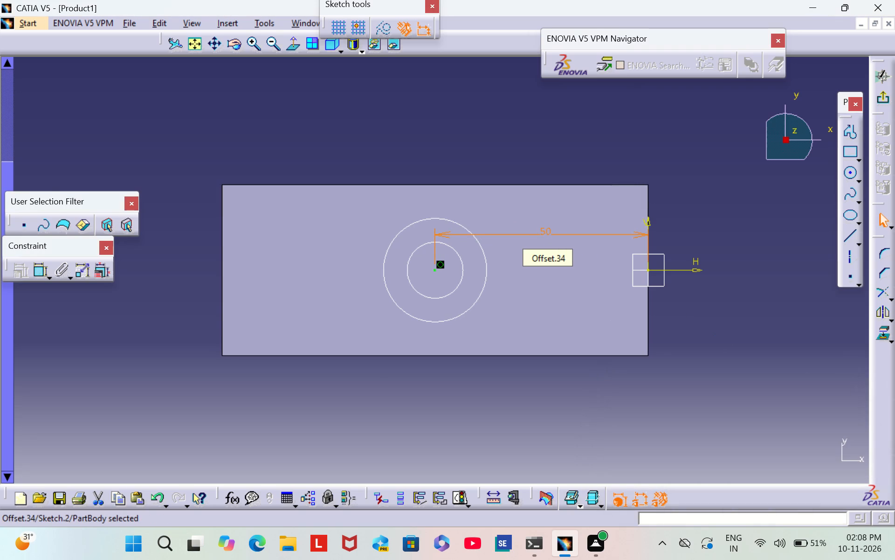
click(728, 338)
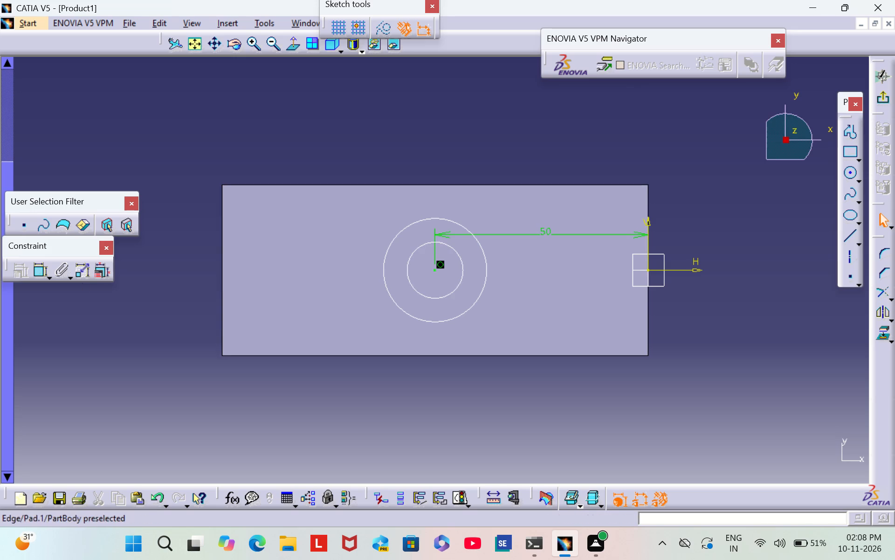
Add diameter dimensions to the outer and inner circles.
click(40, 267)
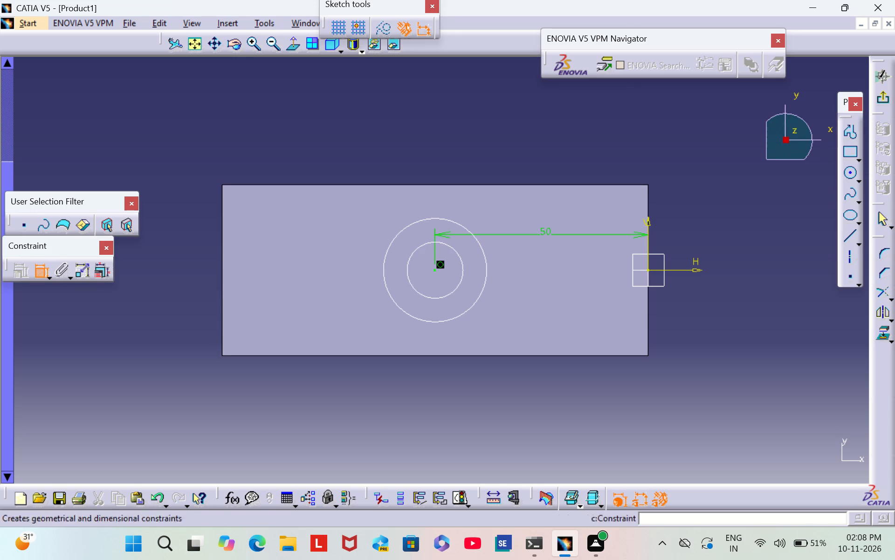
click(480, 291)
click(542, 306)
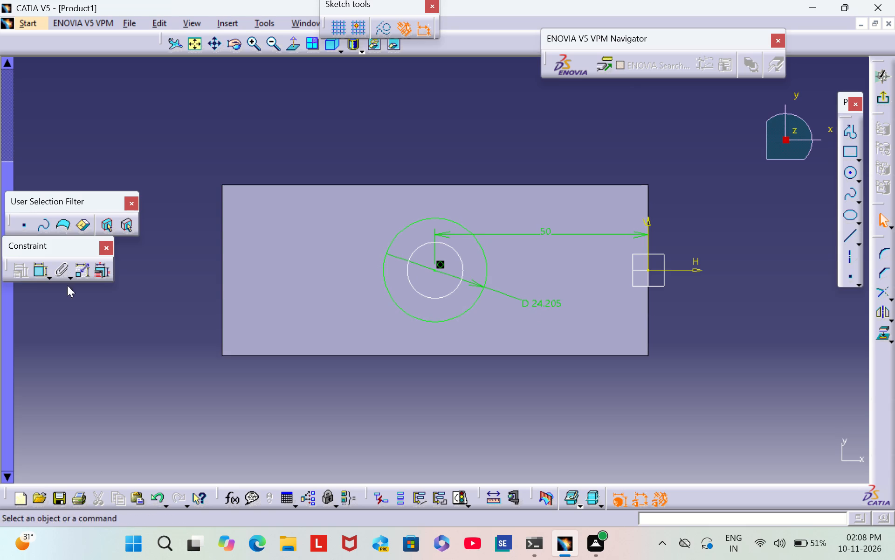
click(39, 273)
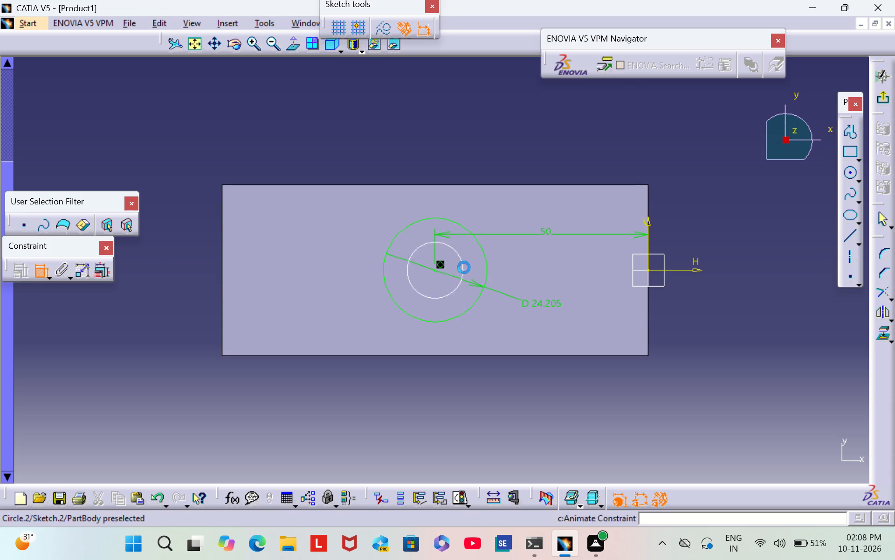
click(460, 270)
click(540, 268)
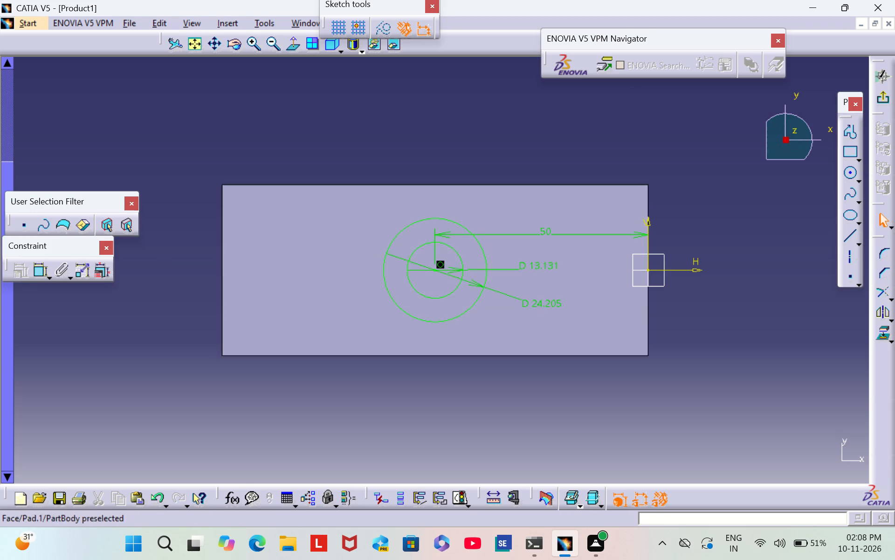
Change the outer circle's dimension from diameter to radius and set it to 9 mm.
double_click(547, 304)
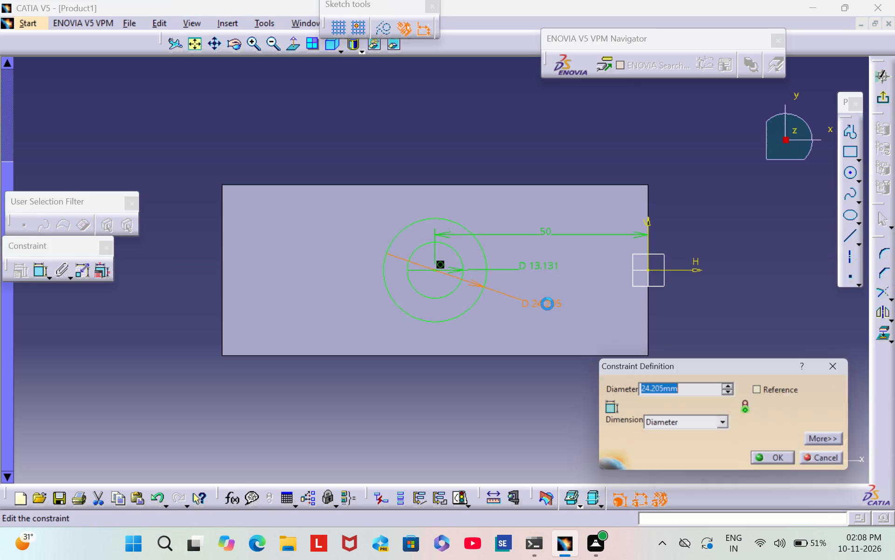
click(722, 427)
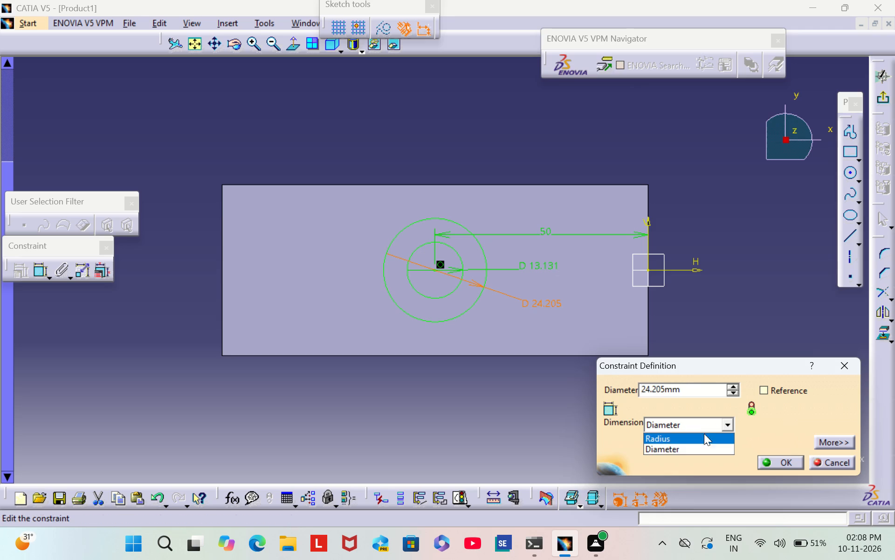
click(668, 441)
click(682, 391)
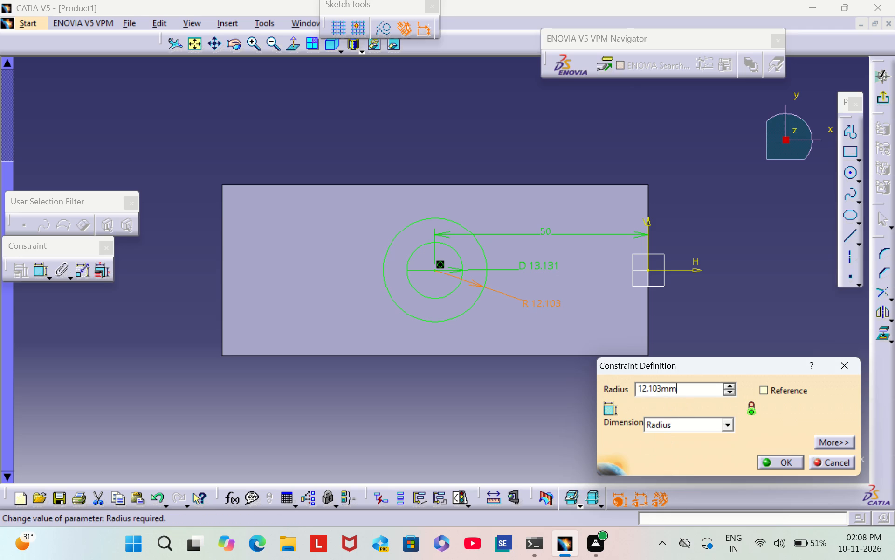
key(BackSpace)
key(BackSpace)
key(BackSpace)
key(BackSpace)
key(BackSpace)
key(BackSpace)
key(BackSpace)
key(BackSpace)
key(BackSpace)
key(BackSpace)
key(BackSpace)
key(BackSpace)
key(BackSpace)
key(BackSpace)
key(BackSpace)
key(BackSpace)
key(BackSpace)
key(BackSpace)
key(BackSpace)
key(BackSpace)
key(9)
key(Return)
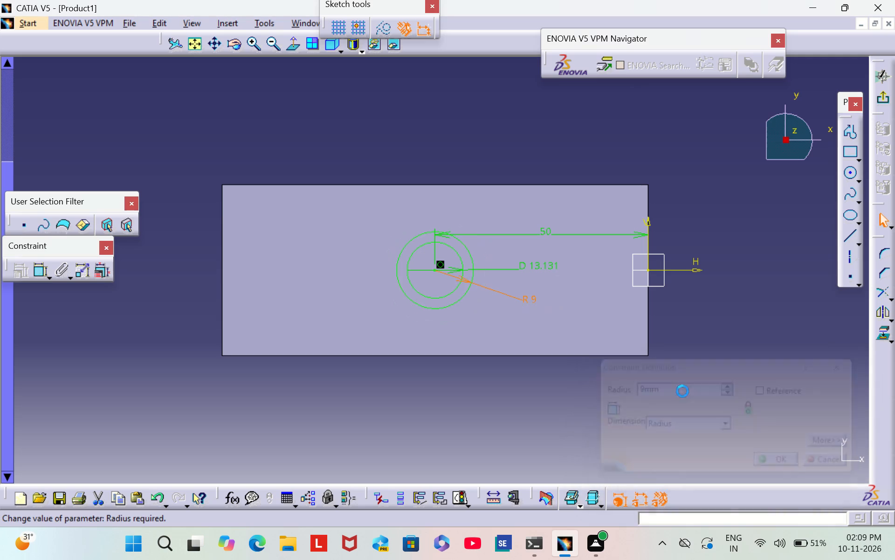
Change the inner circle's dimension from diameter to radius and set it to 20 mm.
double_click(541, 269)
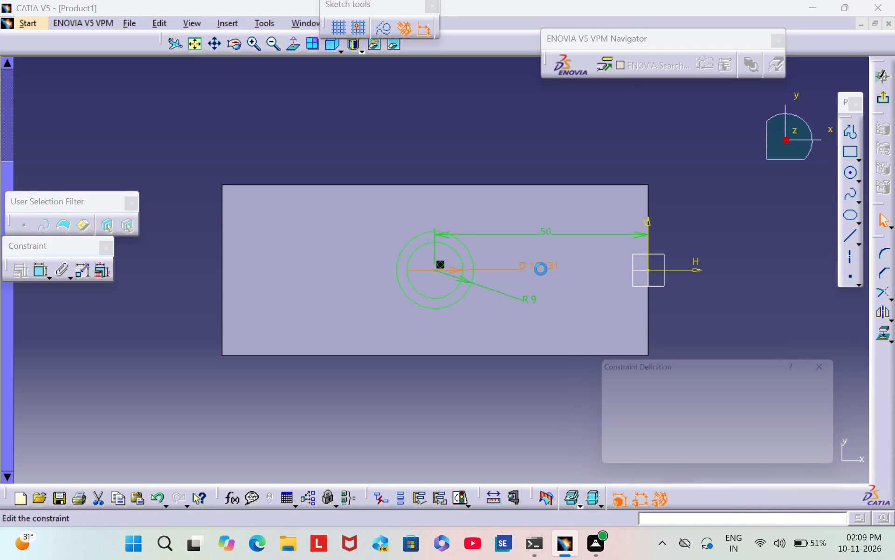
click(725, 428)
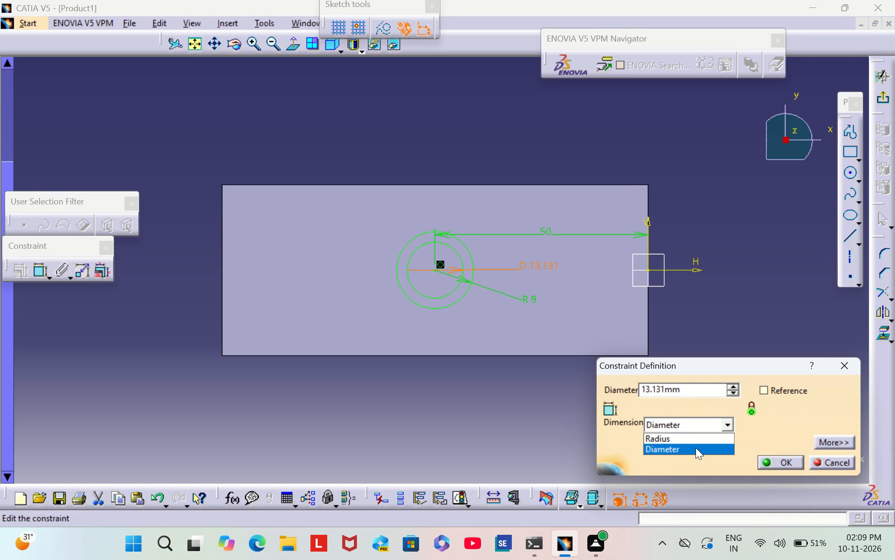
click(694, 441)
click(686, 386)
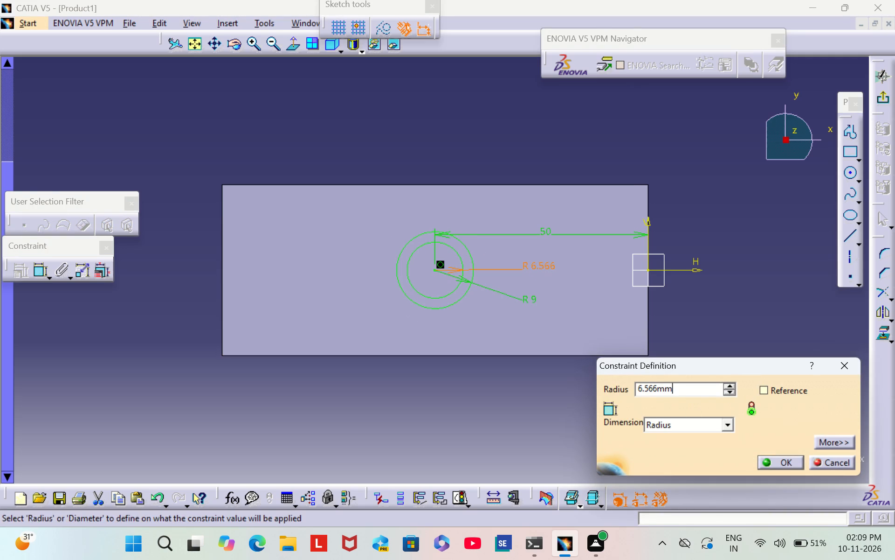
key(BackSpace)
key(BackSpace)
key(BackSpace)
key(BackSpace)
key(BackSpace)
key(BackSpace)
key(BackSpace)
key(BackSpace)
key(BackSpace)
key(BackSpace)
key(BackSpace)
key(BackSpace)
key(BackSpace)
key(BackSpace)
key(BackSpace)
key(BackSpace)
key(BackSpace)
key(BackSpace)
key(BackSpace)
key(BackSpace)
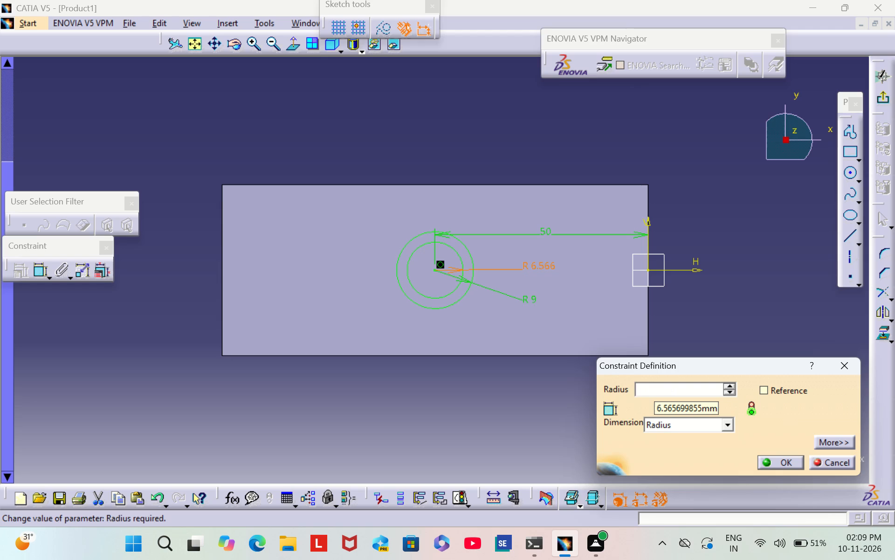
text(20)
key(Return)
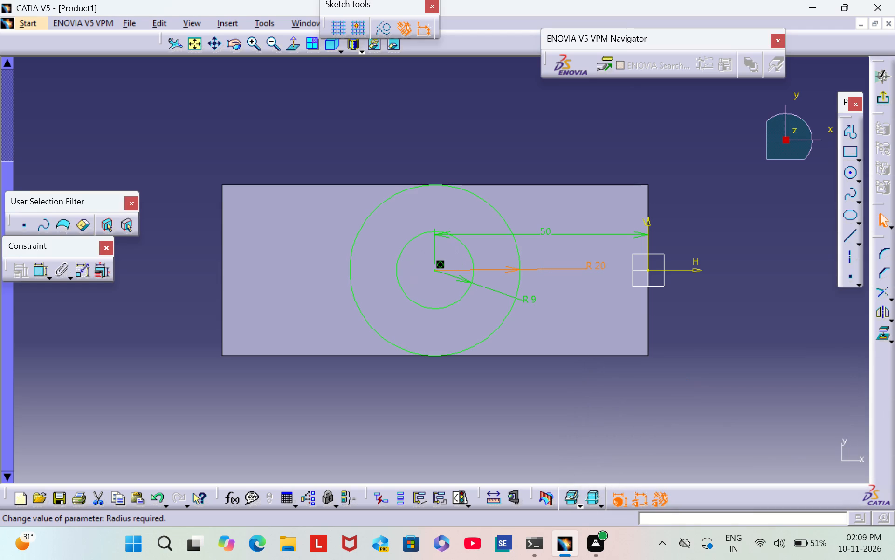
click(770, 343)
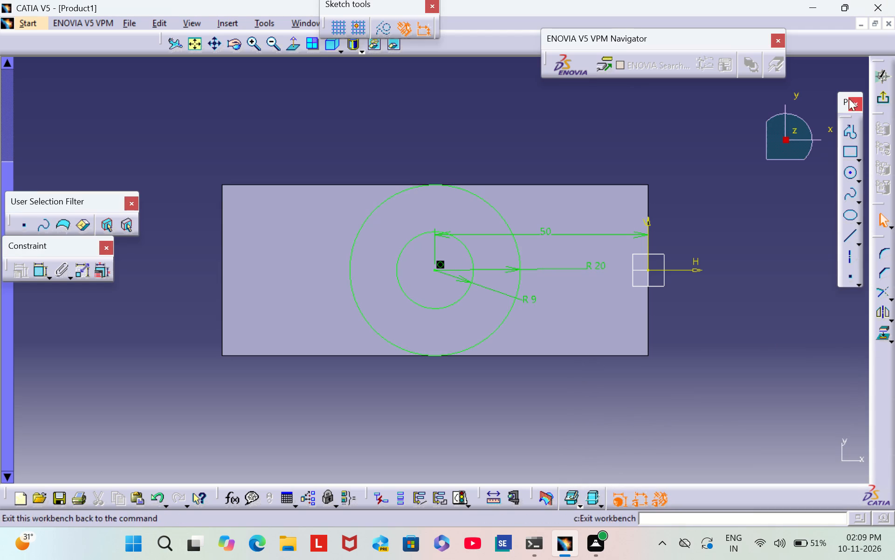
Exit the sketch and pad the two concentric circles 40 mm upward from the channel's top face.
click(886, 101)
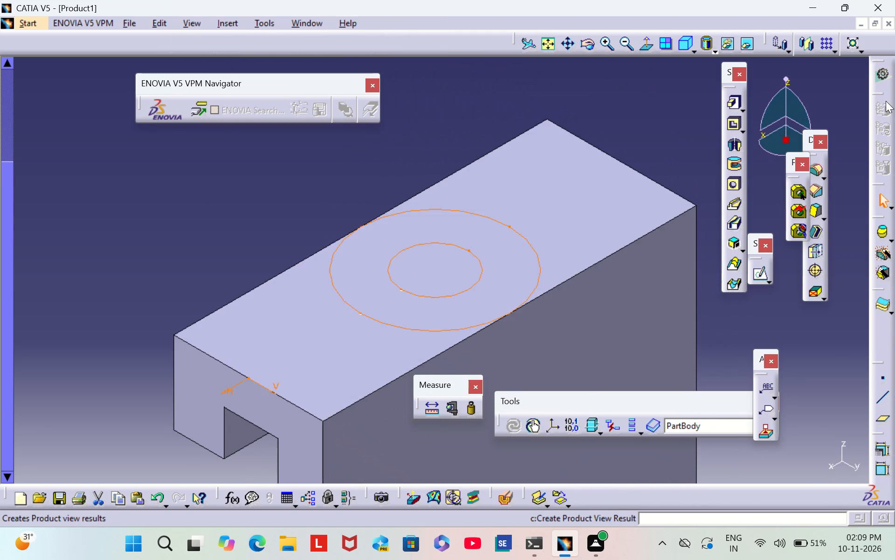
scroll(262, 238, down, 1)
middle_drag(262, 238, 234, 180)
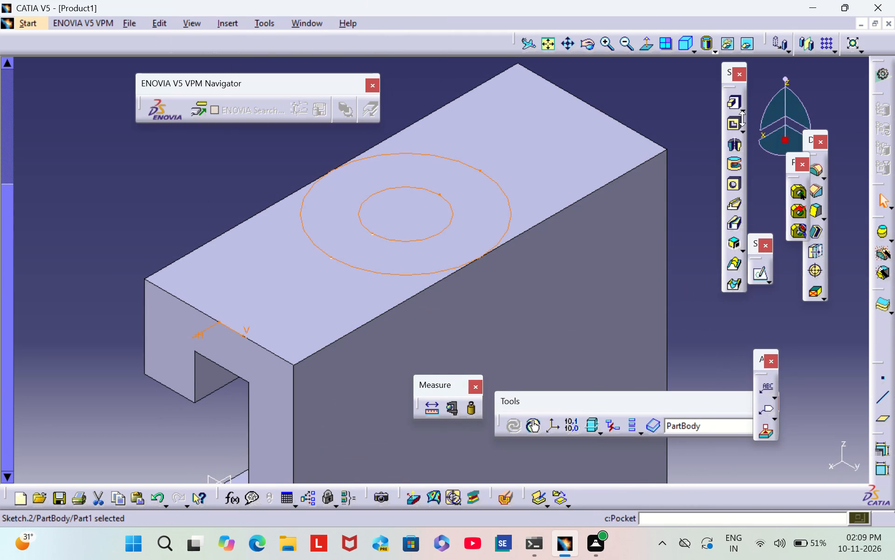
click(732, 108)
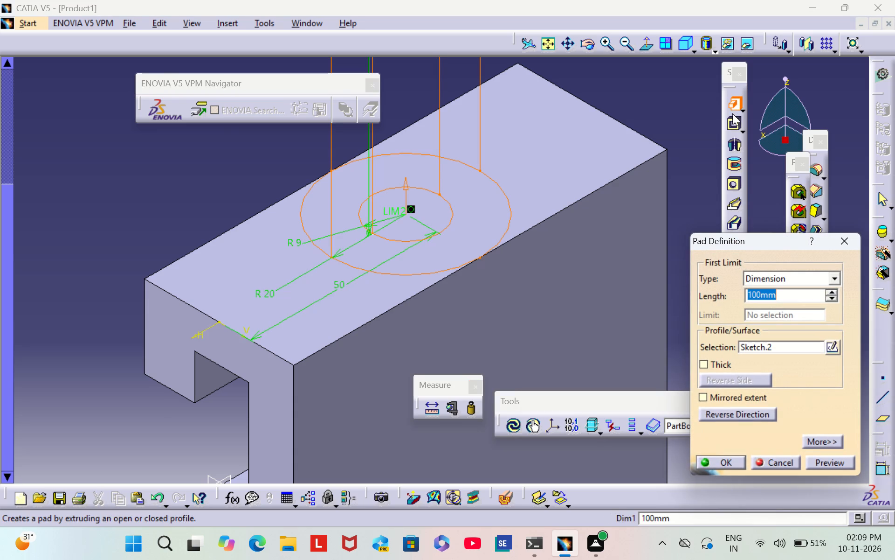
key(BackSpace)
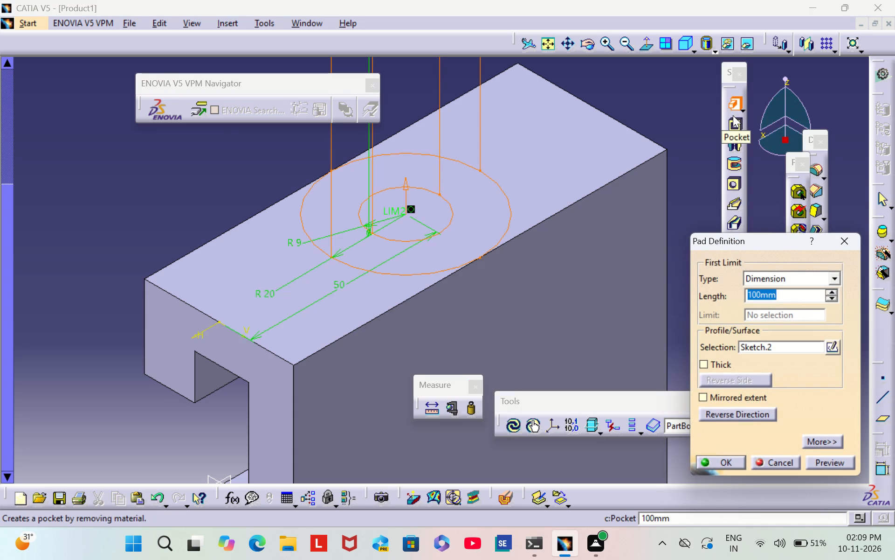
text(40)
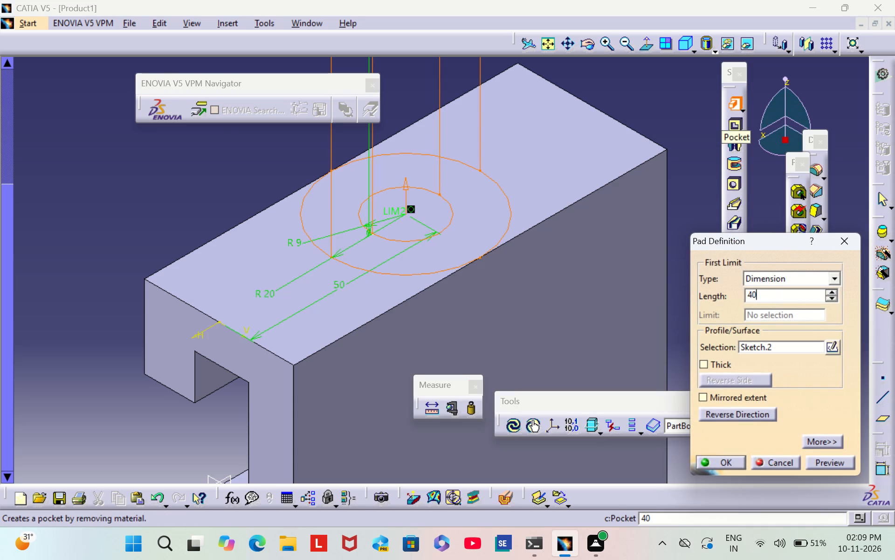
click(732, 464)
click(710, 265)
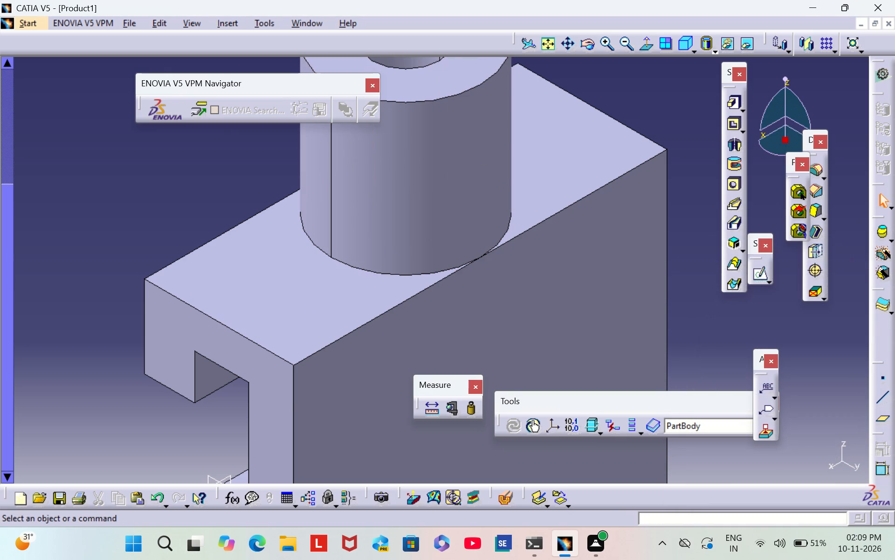
Examine the hollow cylindrical boss on top of the channel.
middle_drag(96, 192, 196, 240)
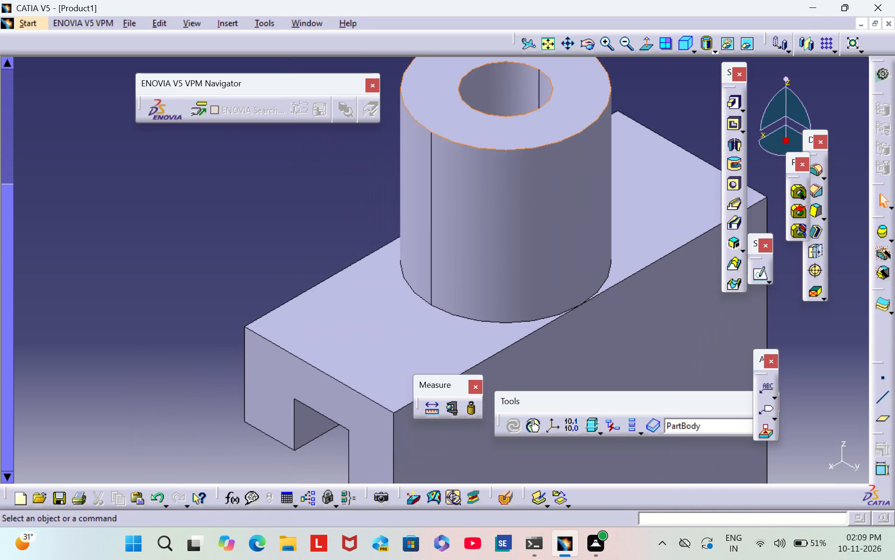
click(626, 43)
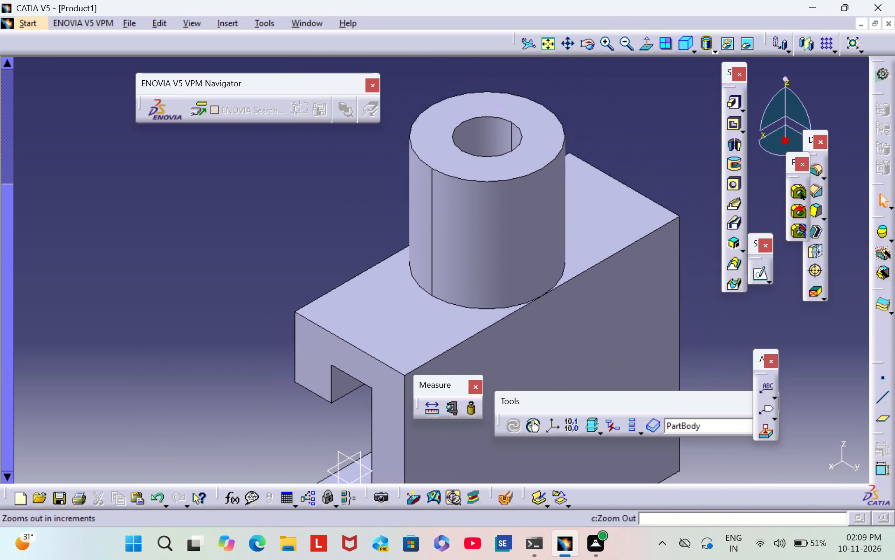
scroll(83, 278, up, 7)
scroll(83, 278, down, 3)
scroll(83, 278, up, 1)
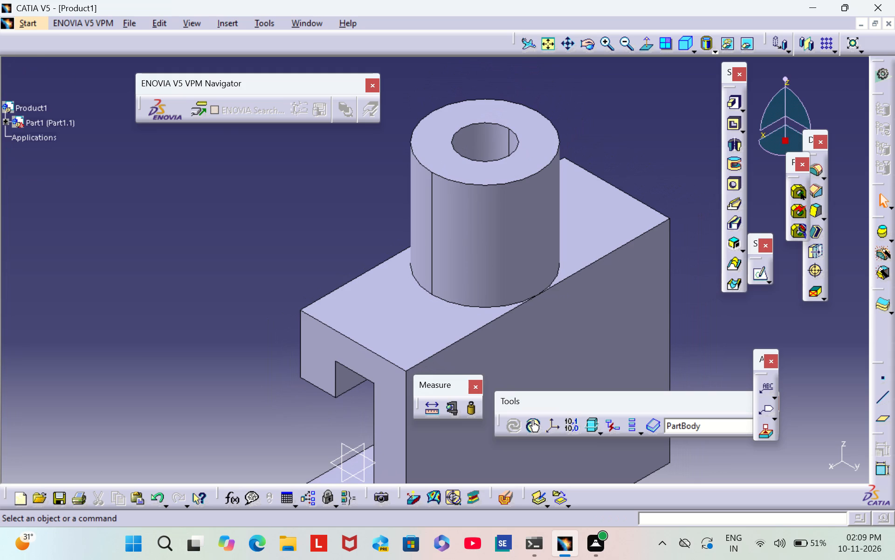
scroll(83, 277, up, 2)
scroll(83, 277, down, 4)
scroll(83, 277, up, 1)
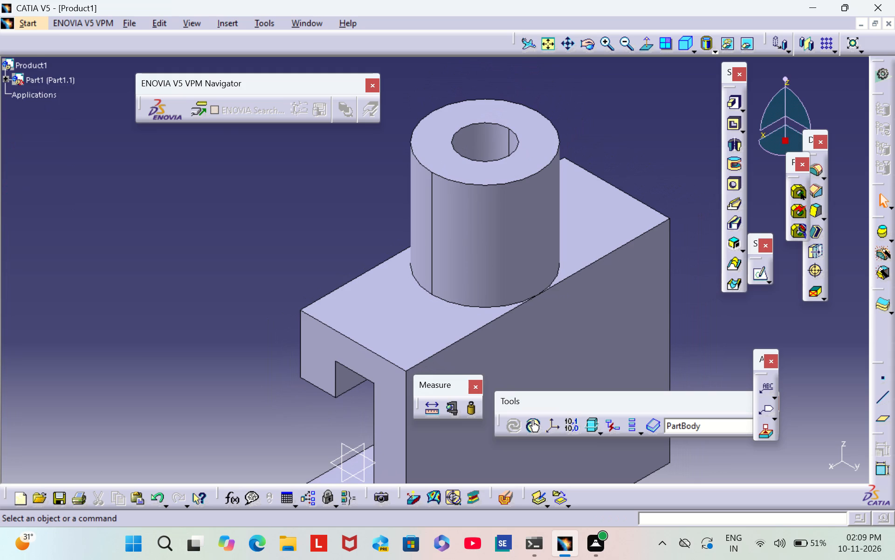
scroll(83, 277, up, 1)
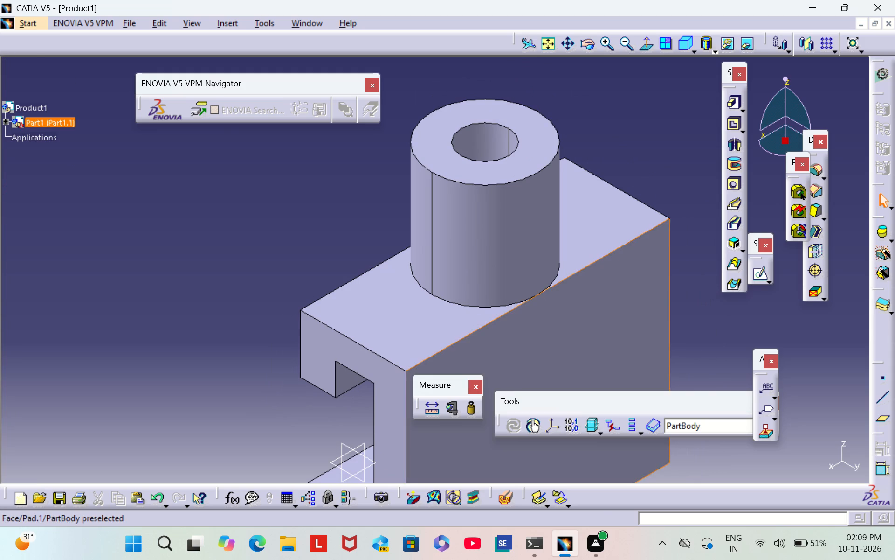
Create a reference plane offset 50 mm from the yz plane, in the reversed direction along the channel's length.
middle_drag(702, 316, 617, 280)
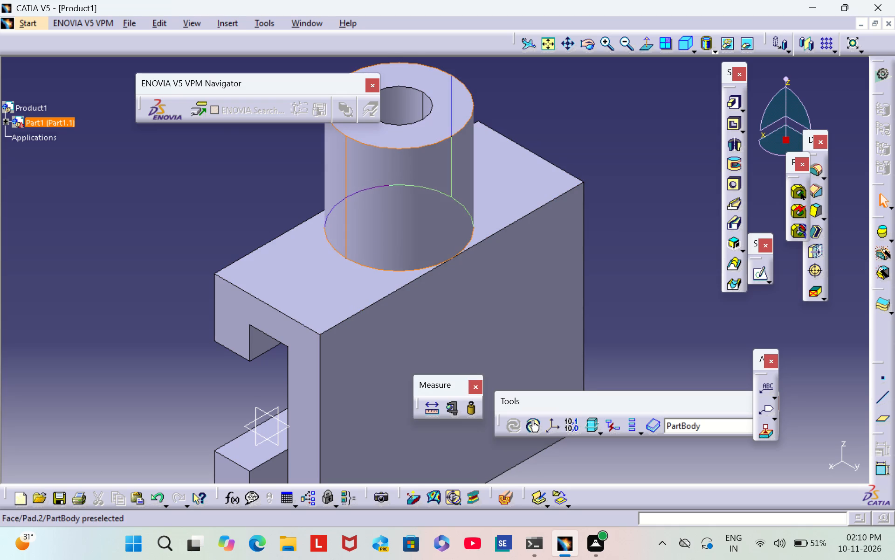
middle_drag(395, 445, 456, 344)
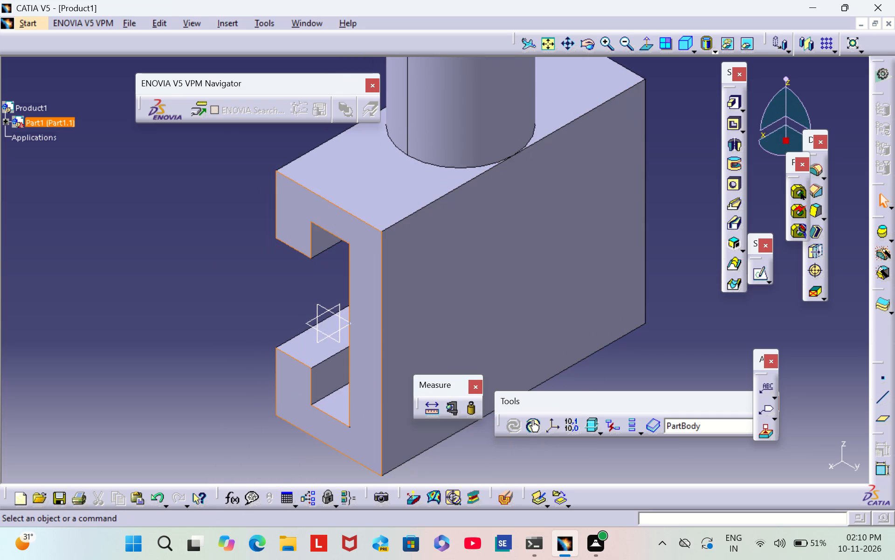
middle_drag(215, 362, 315, 354)
scroll(215, 362, down, 1)
right_drag(215, 362, 315, 354)
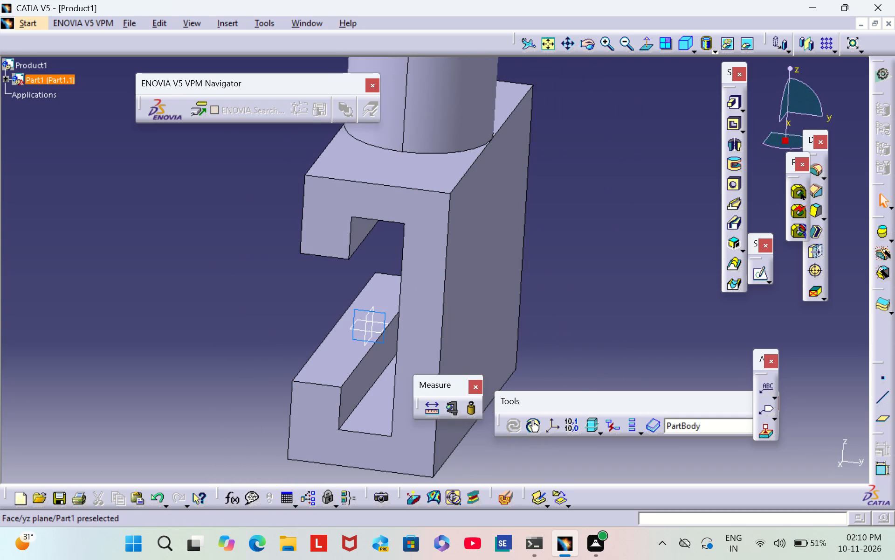
click(382, 338)
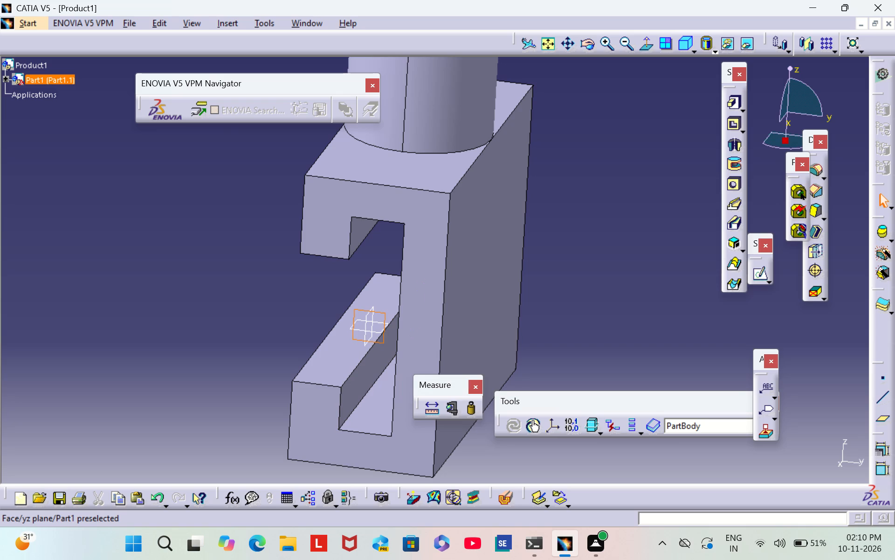
middle_drag(609, 325, 603, 364)
scroll(609, 325, down, 1)
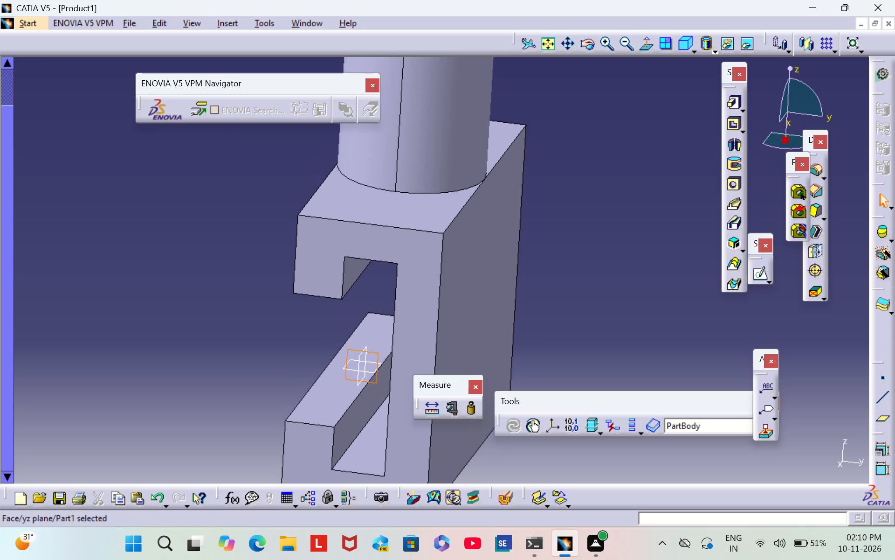
click(882, 419)
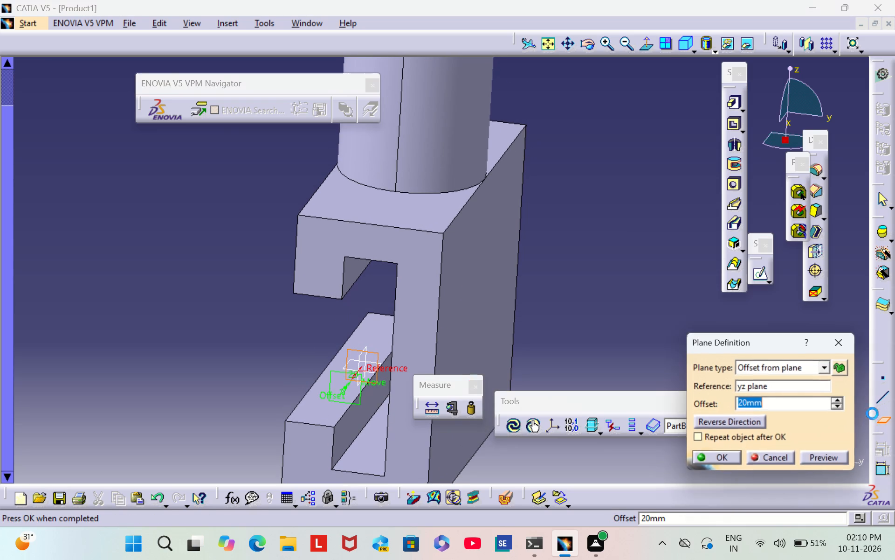
click(742, 426)
click(776, 400)
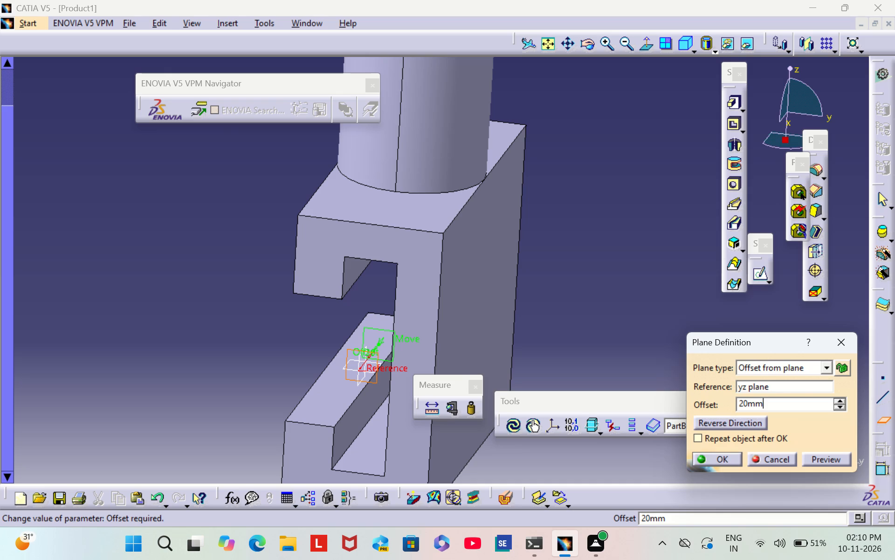
key(BackSpace)
key(BackSpace)
key(BackSpace)
key(BackSpace)
text(50)
key(Return)
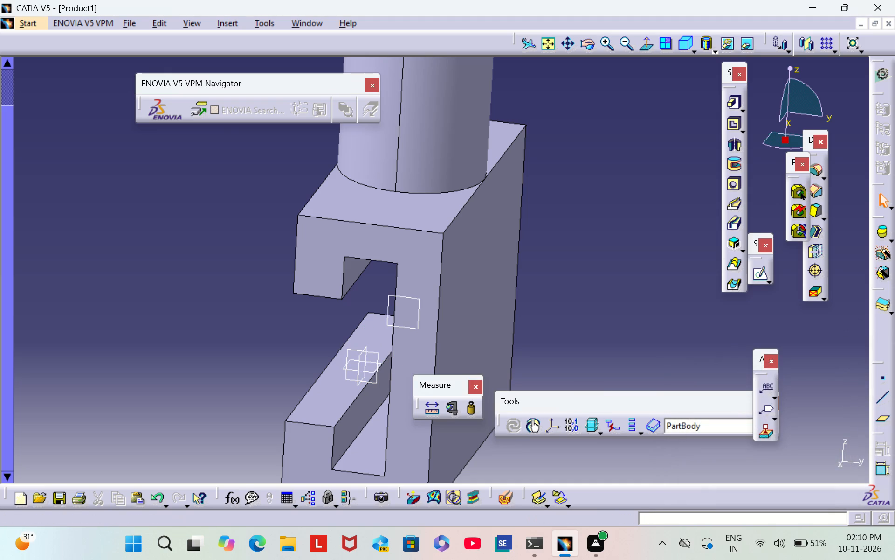
drag(658, 238, 659, 245)
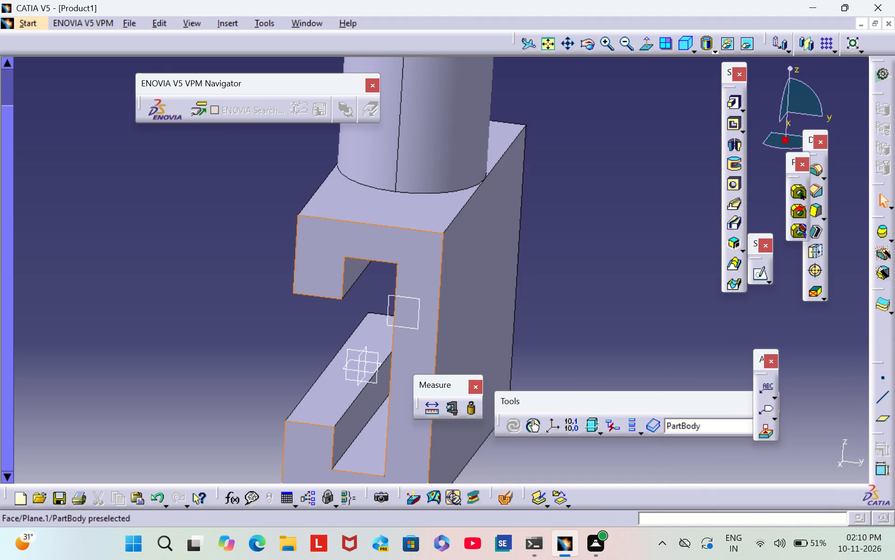
Open a new sketch on the offset plane at the channel's mid-length.
click(421, 319)
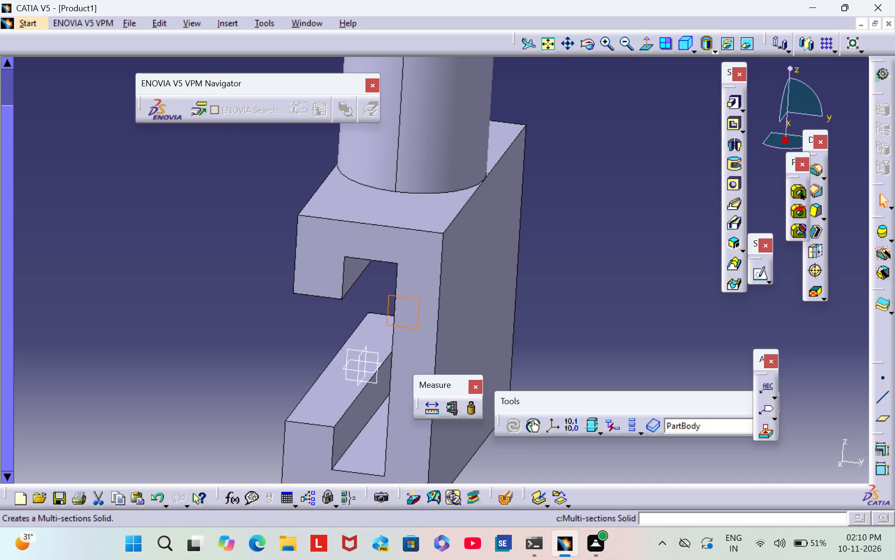
click(765, 278)
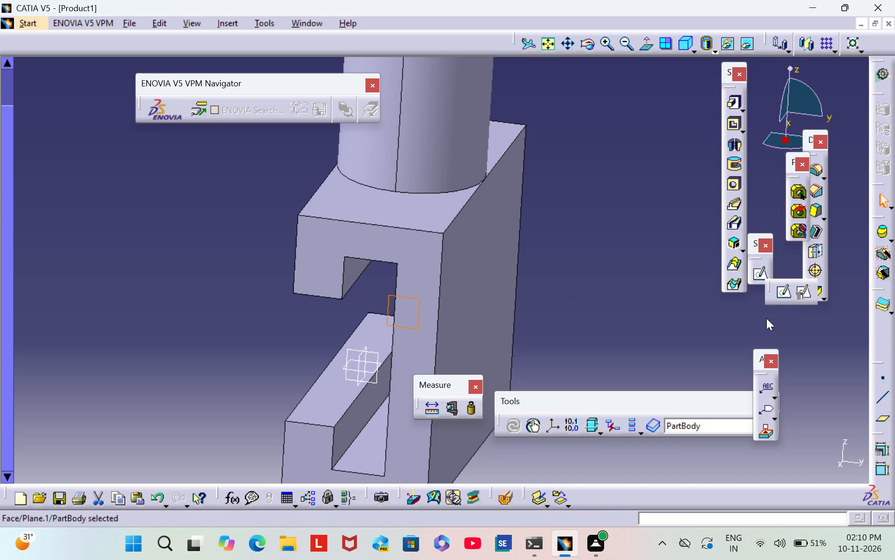
click(782, 298)
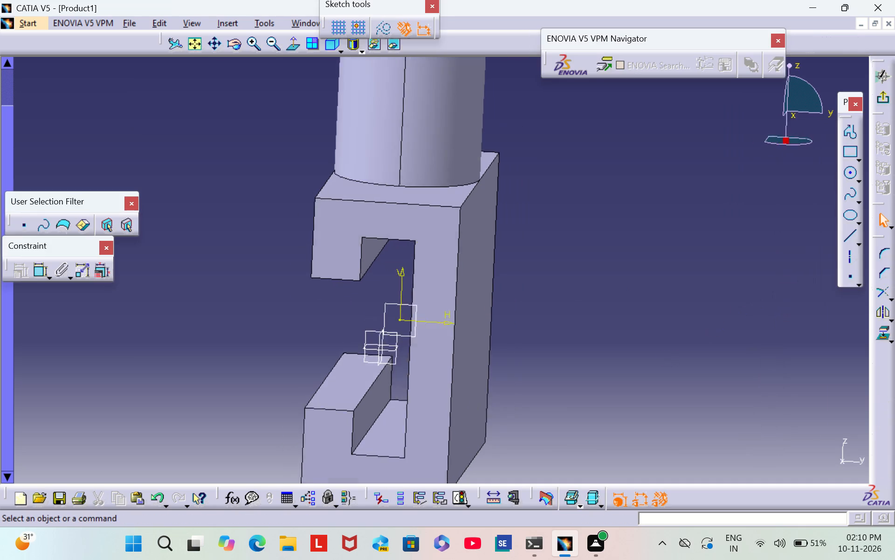
scroll(593, 248, down, 1)
middle_drag(593, 248, 614, 316)
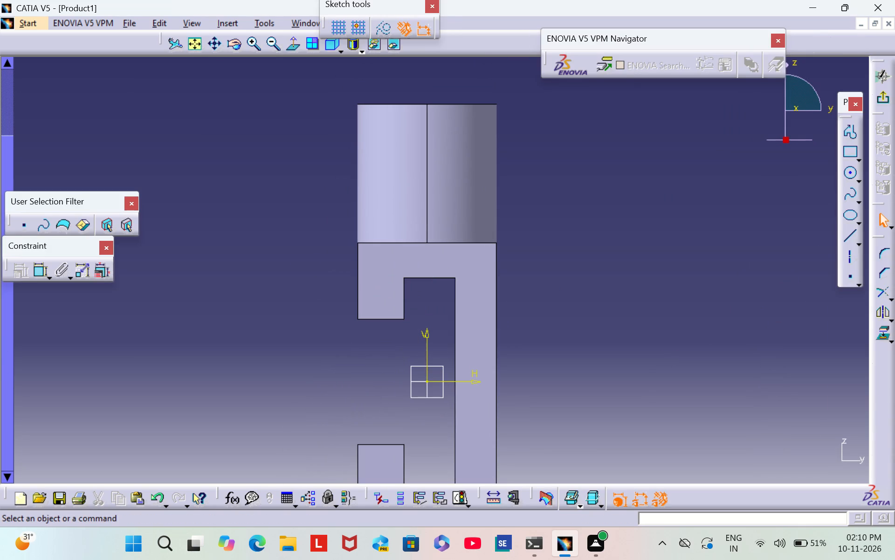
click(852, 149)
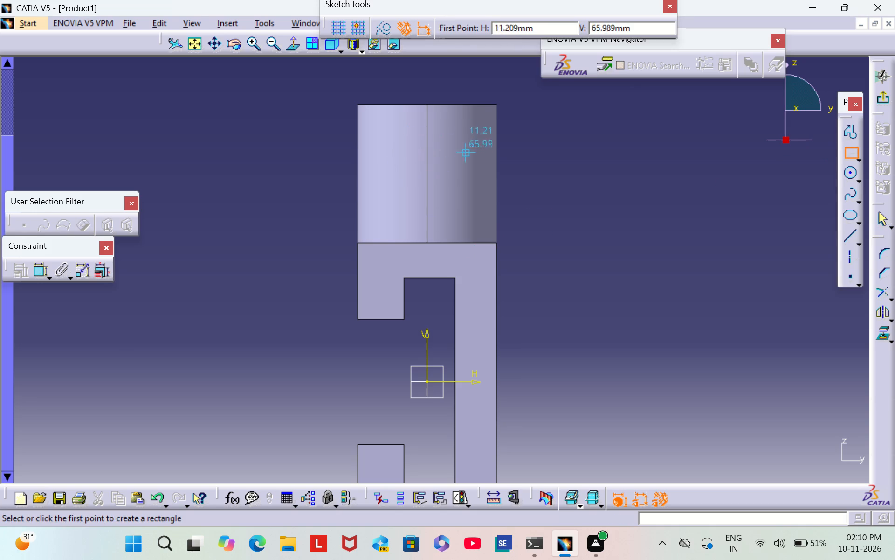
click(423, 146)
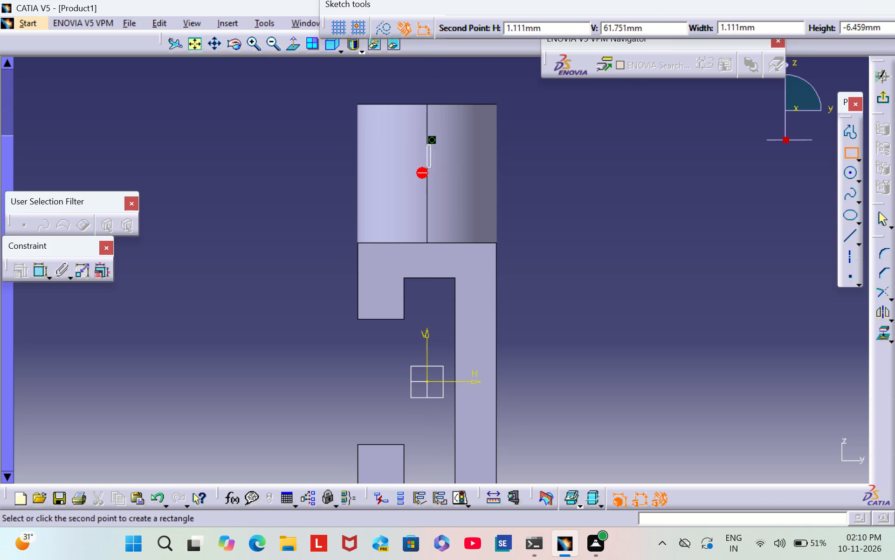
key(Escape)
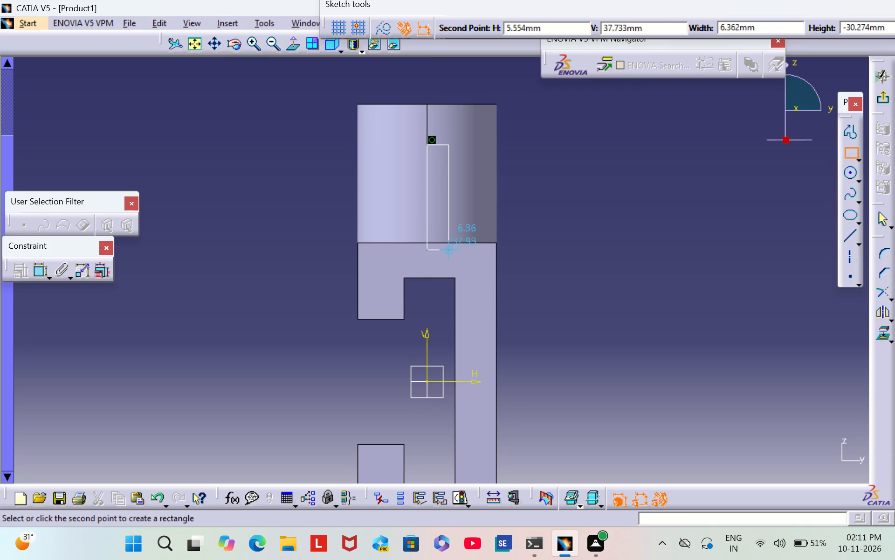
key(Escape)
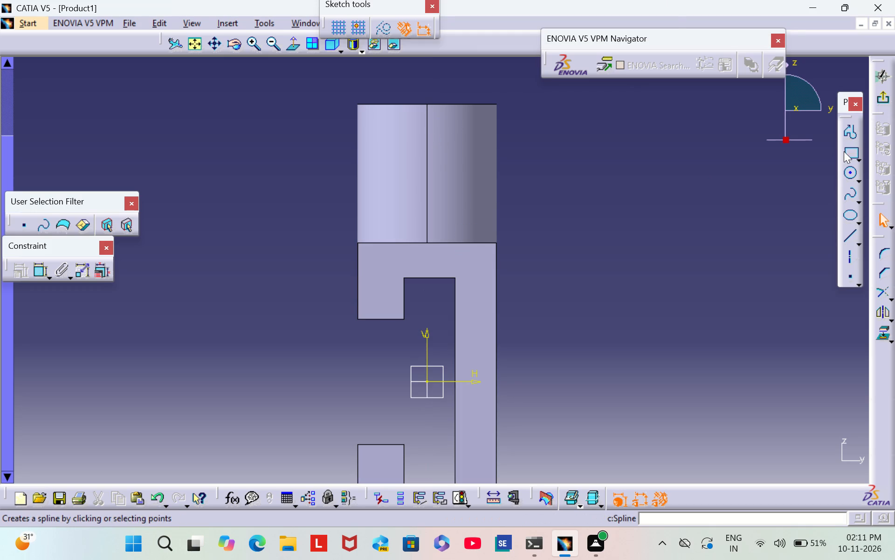
Sketch a tall, narrow rectangle about 8.7 mm wide over the cylindrical boss, spanning from its top to its base.
click(845, 151)
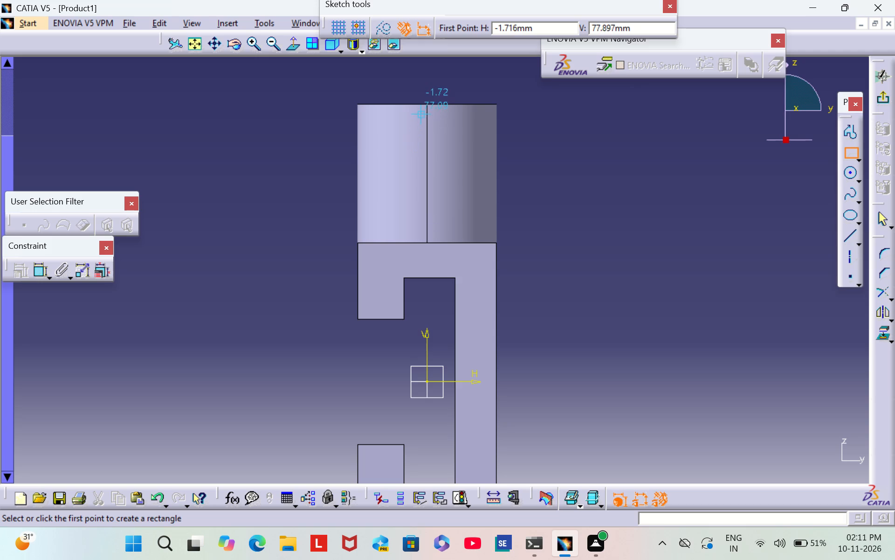
click(410, 98)
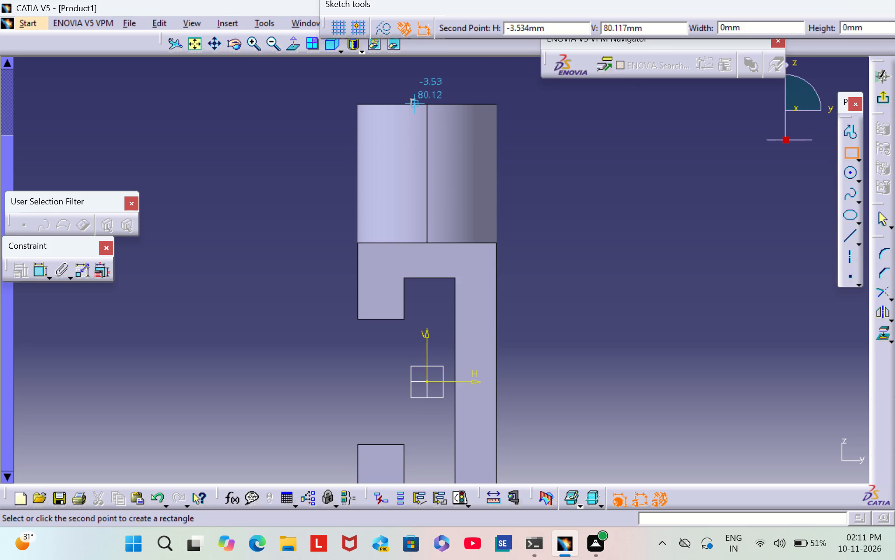
click(441, 244)
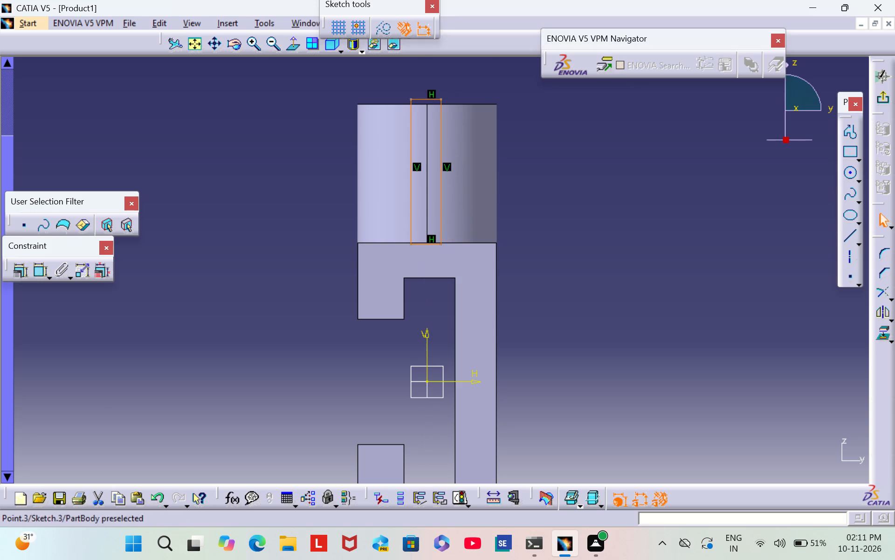
click(646, 189)
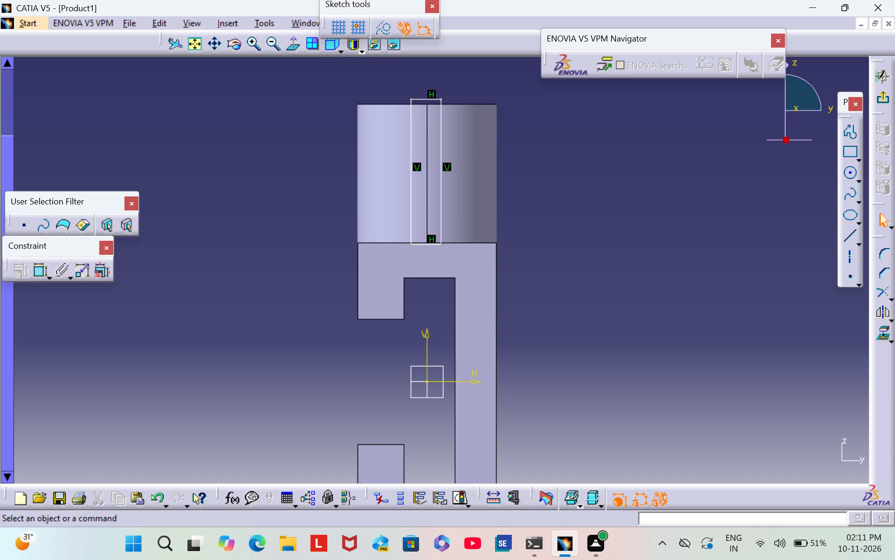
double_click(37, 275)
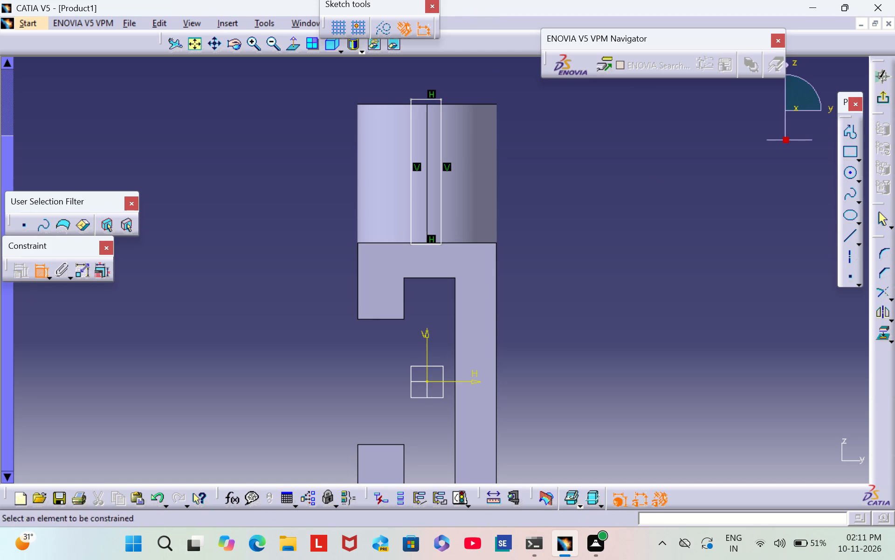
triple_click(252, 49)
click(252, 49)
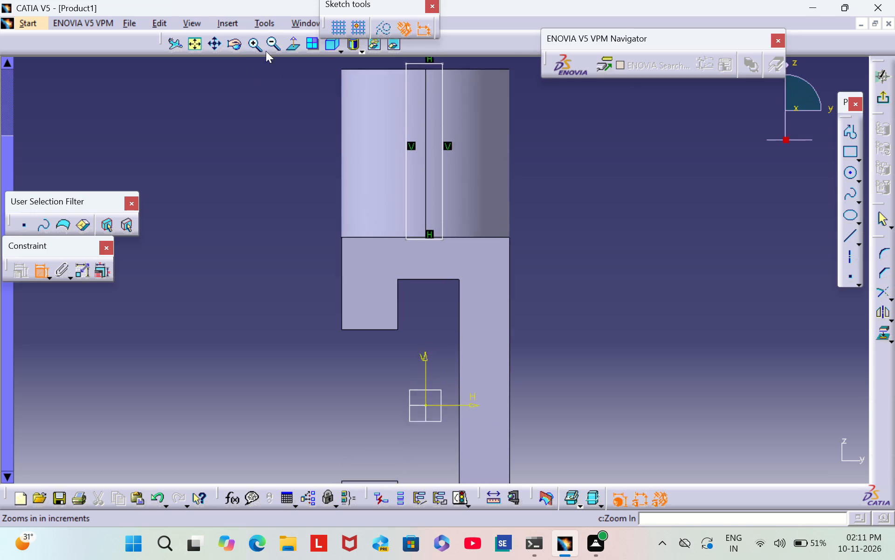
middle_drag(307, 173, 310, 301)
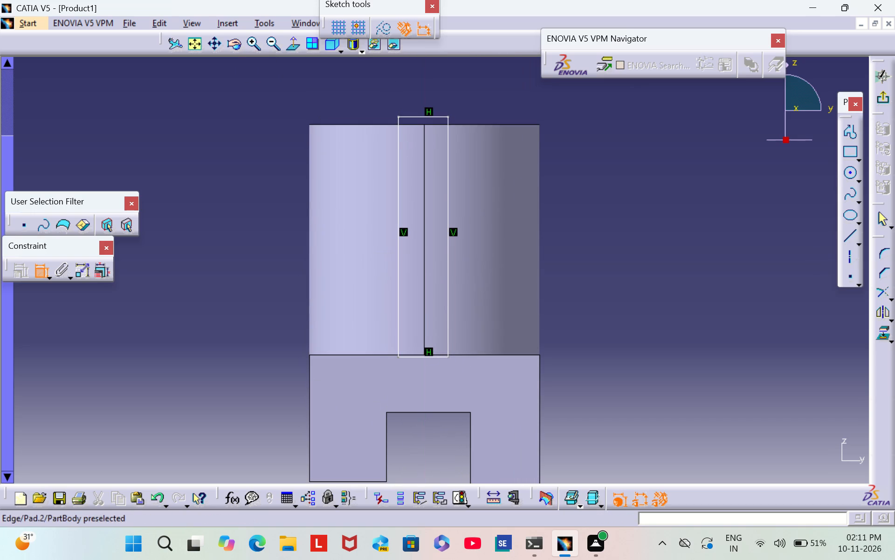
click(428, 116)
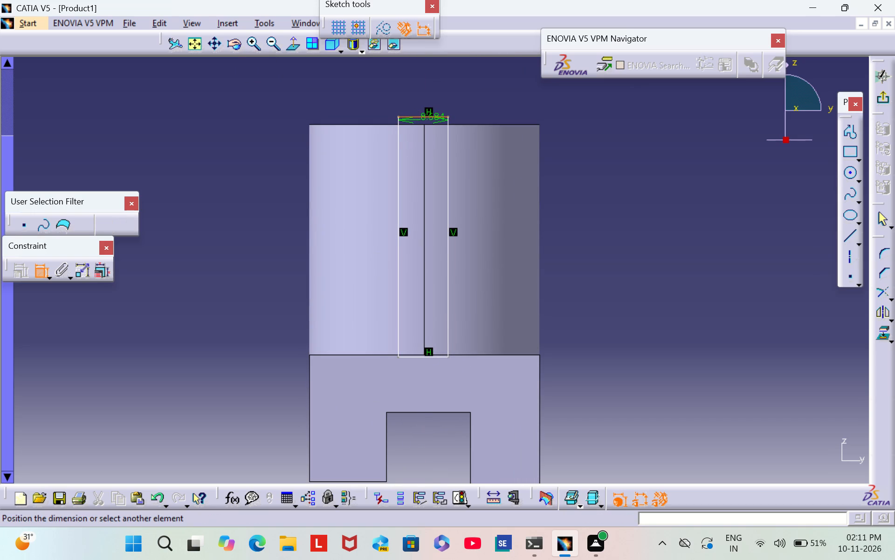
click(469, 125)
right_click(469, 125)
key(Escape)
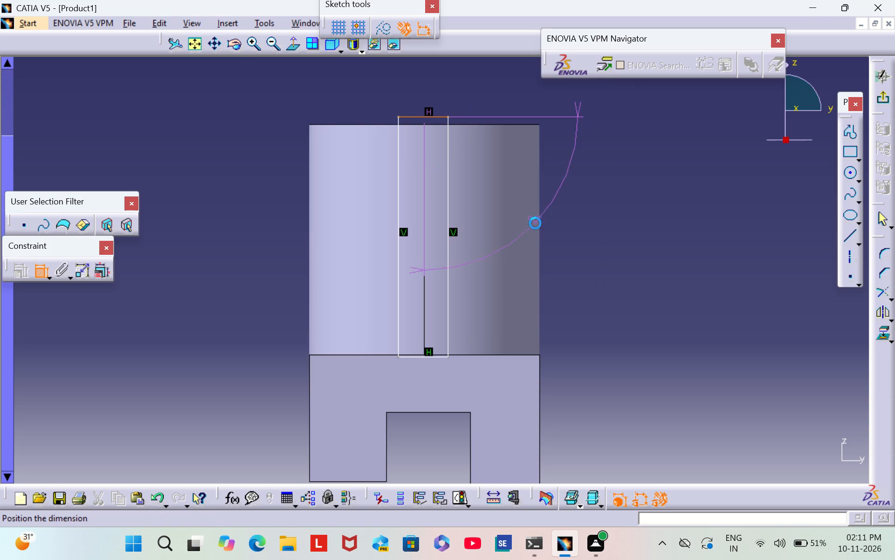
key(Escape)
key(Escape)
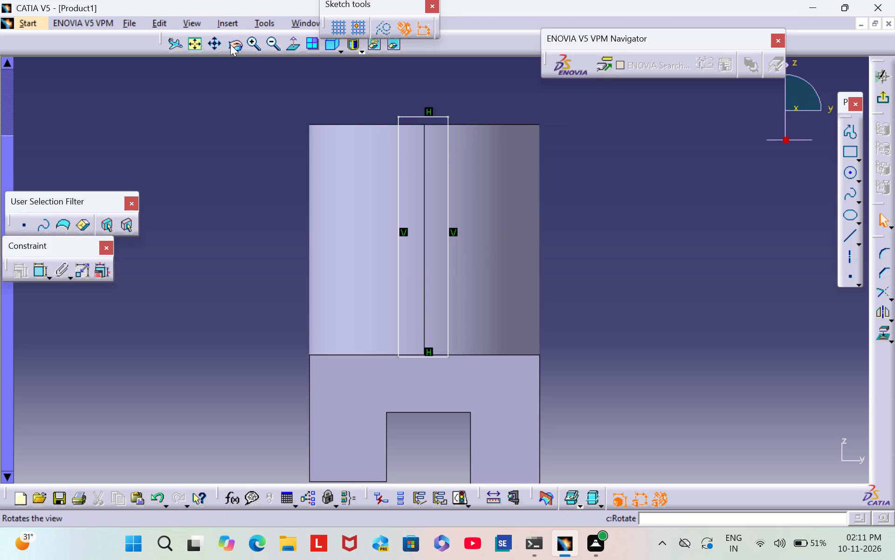
Constrain the rectangle's top edge coincident with the top edge of the cylindrical boss.
triple_click(249, 49)
double_click(250, 49)
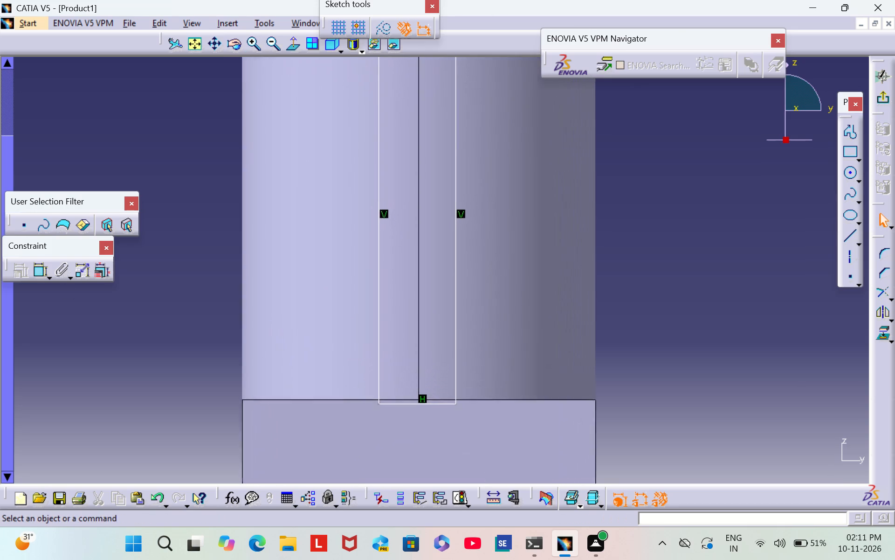
middle_drag(450, 148, 488, 338)
scroll(477, 269, down, 1)
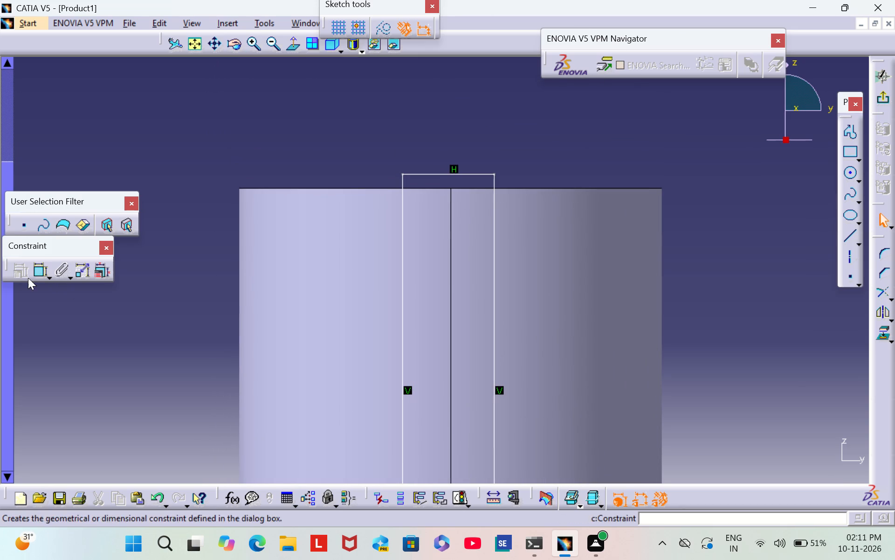
double_click(35, 276)
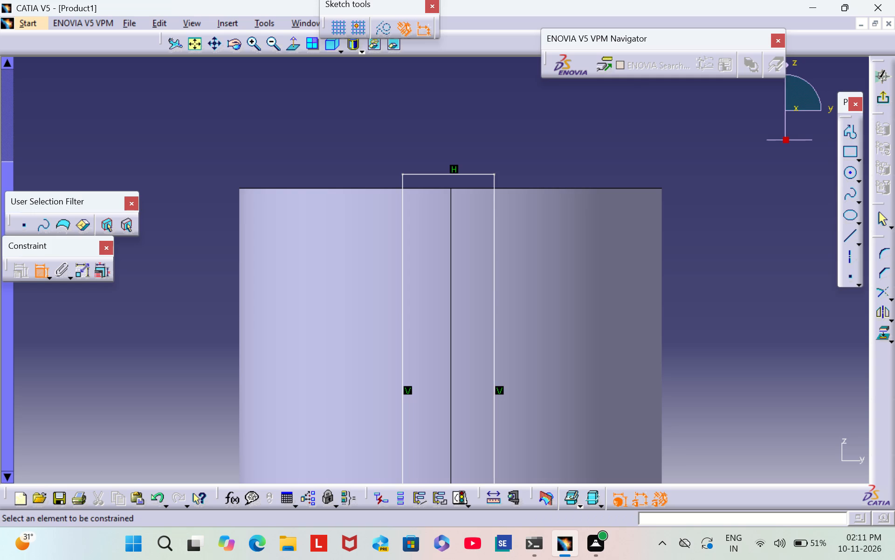
click(516, 188)
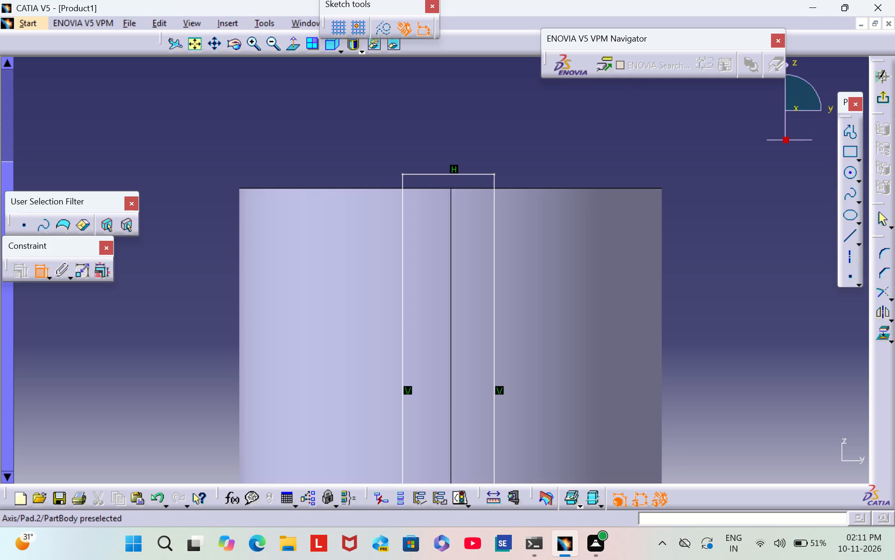
click(468, 174)
right_click(516, 179)
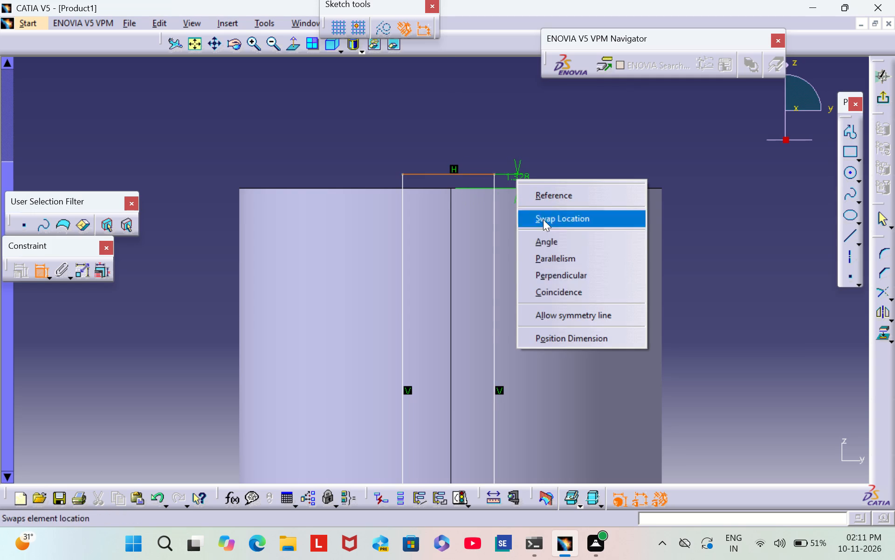
click(583, 288)
Constrain the rectangle's bottom edge coincident with the channel's top face edge at the base of the boss.
middle_drag(554, 321, 592, 152)
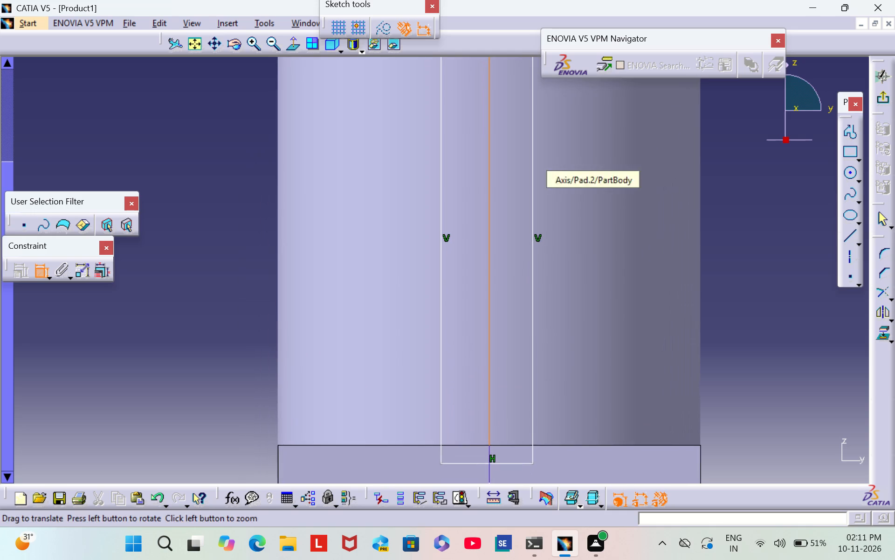
middle_drag(592, 152, 592, 151)
middle_drag(567, 368, 581, 253)
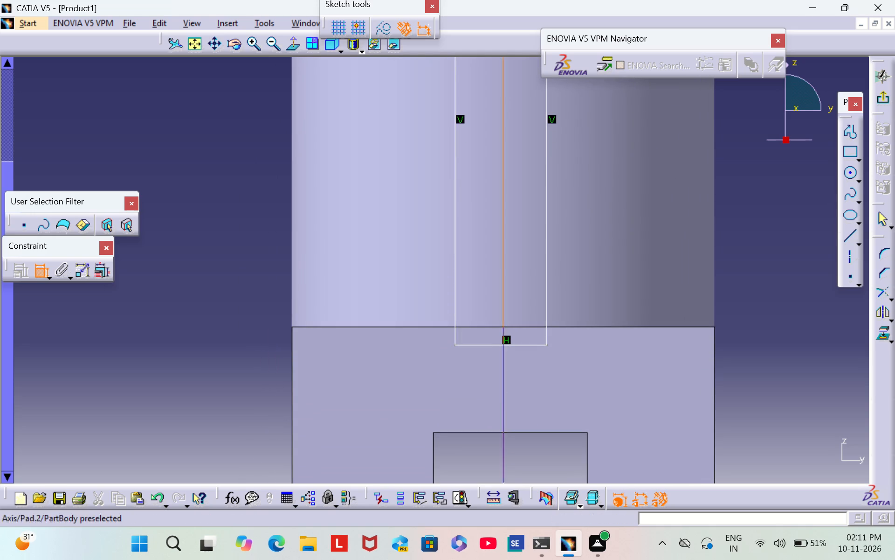
click(569, 326)
click(519, 345)
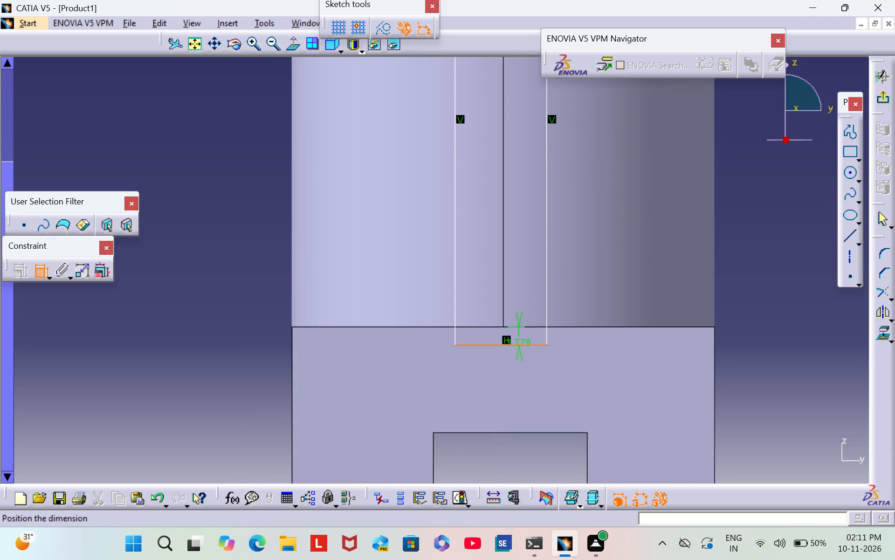
right_click(534, 315)
click(588, 256)
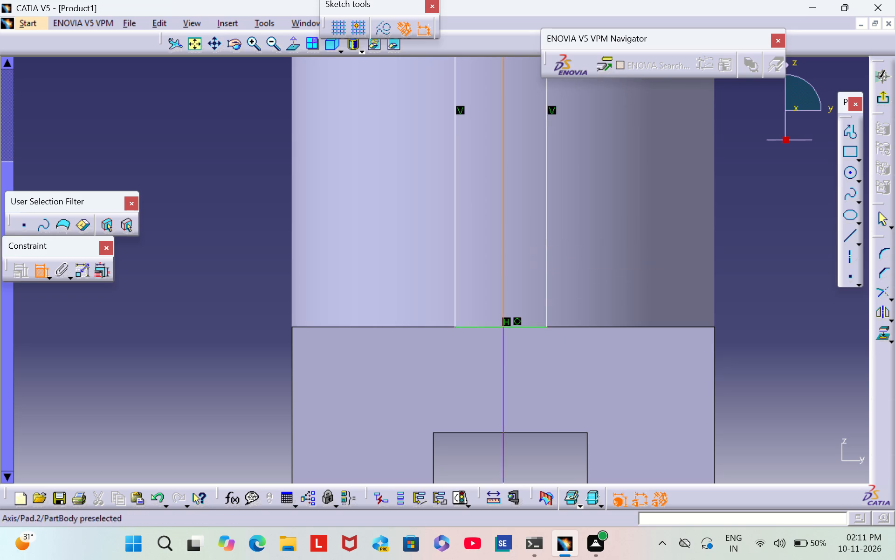
Dimension the distance between the rectangle's two vertical sides and set it to 10 mm.
middle_drag(599, 254, 527, 411)
scroll(599, 254, down, 1)
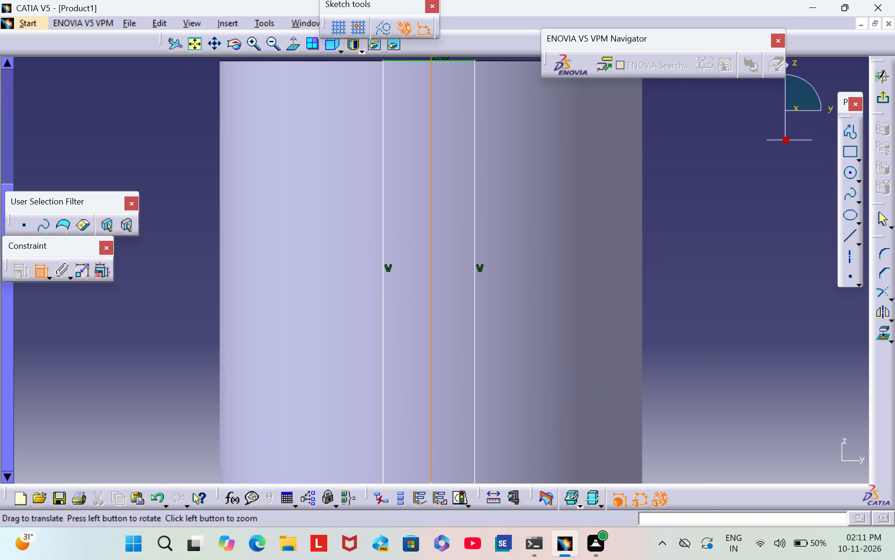
click(380, 362)
click(474, 374)
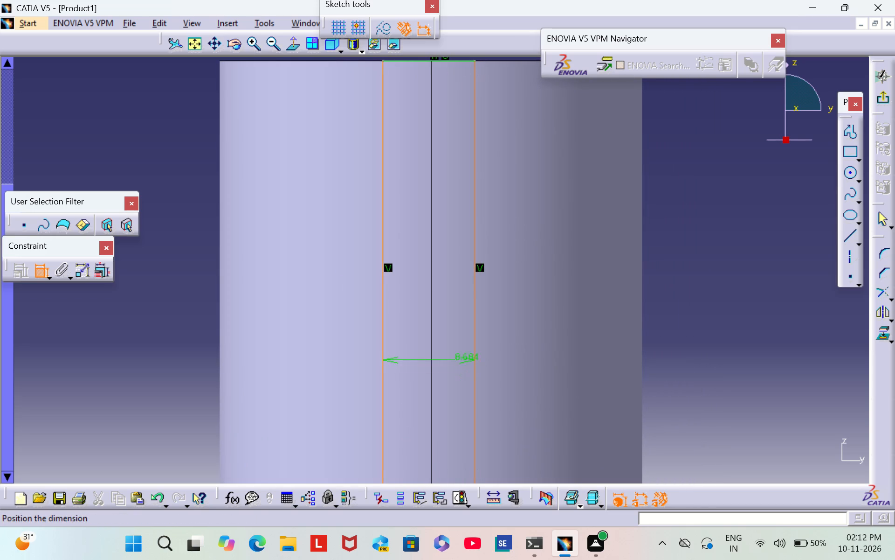
right_click(458, 353)
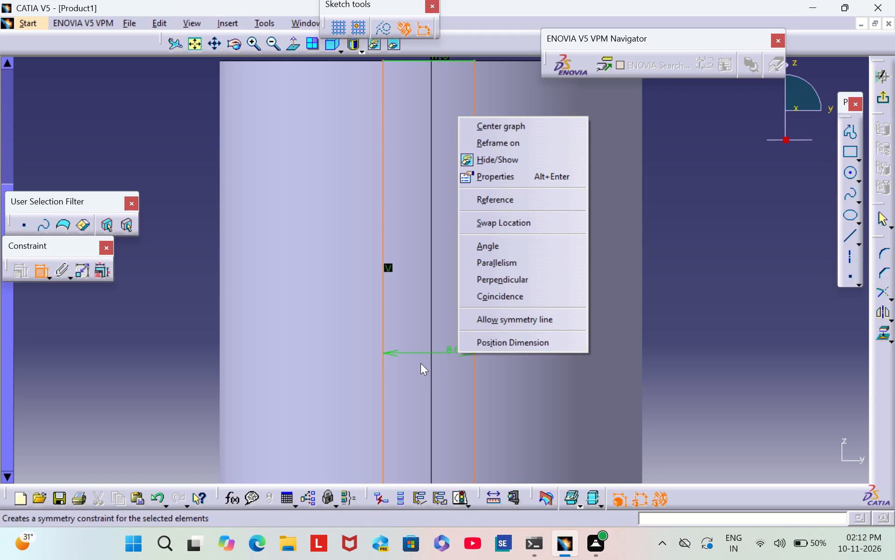
click(420, 371)
click(439, 356)
double_click(436, 351)
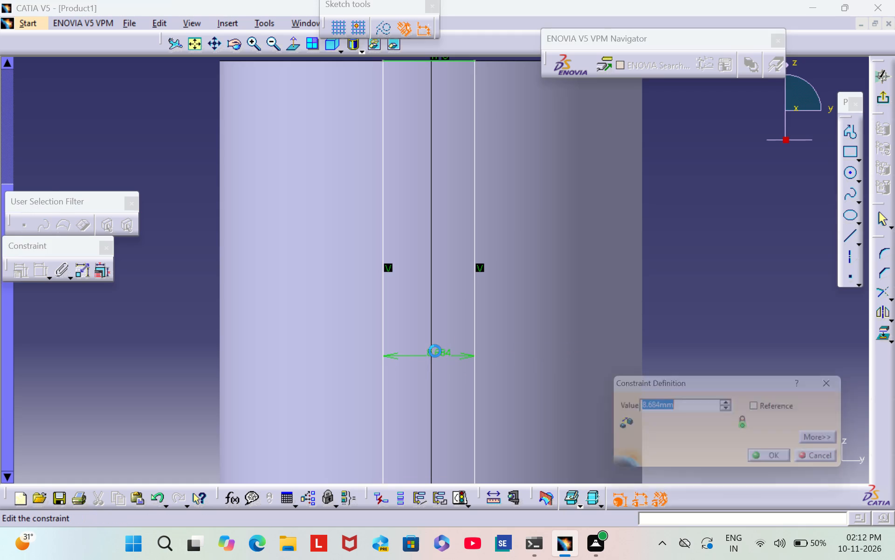
key(BackSpace)
text(10)
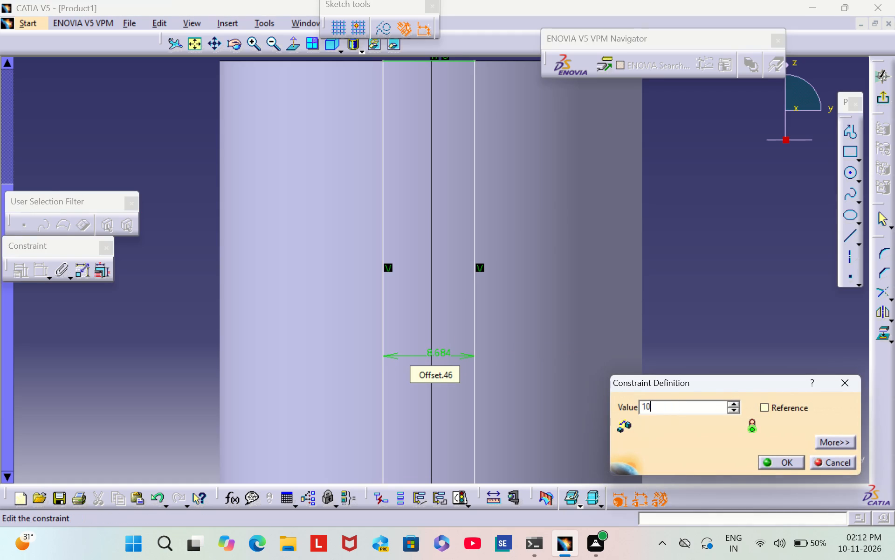
key(Return)
click(707, 278)
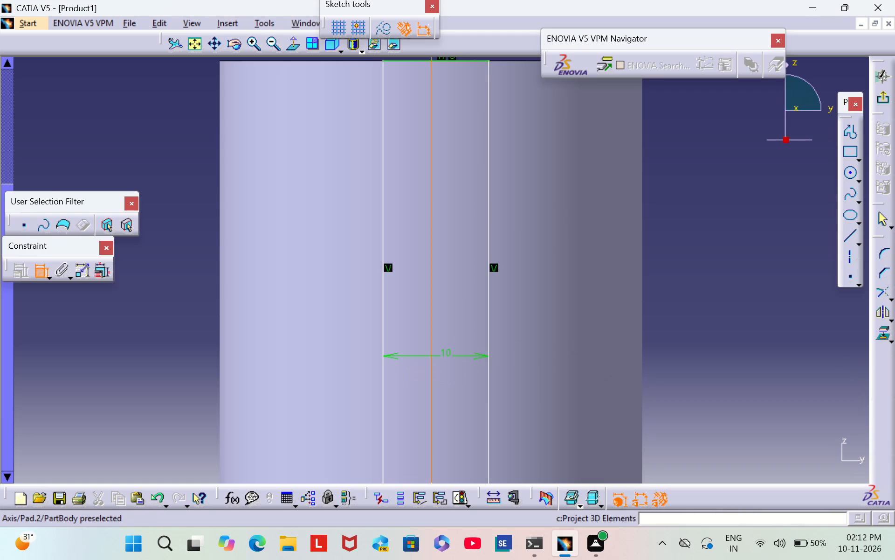
Make the rectangle's two vertical sides symmetric about the boss's central axis.
scroll(511, 250, down, 2)
middle_drag(530, 375, 543, 191)
middle_drag(548, 241, 539, 357)
drag(713, 275, 717, 276)
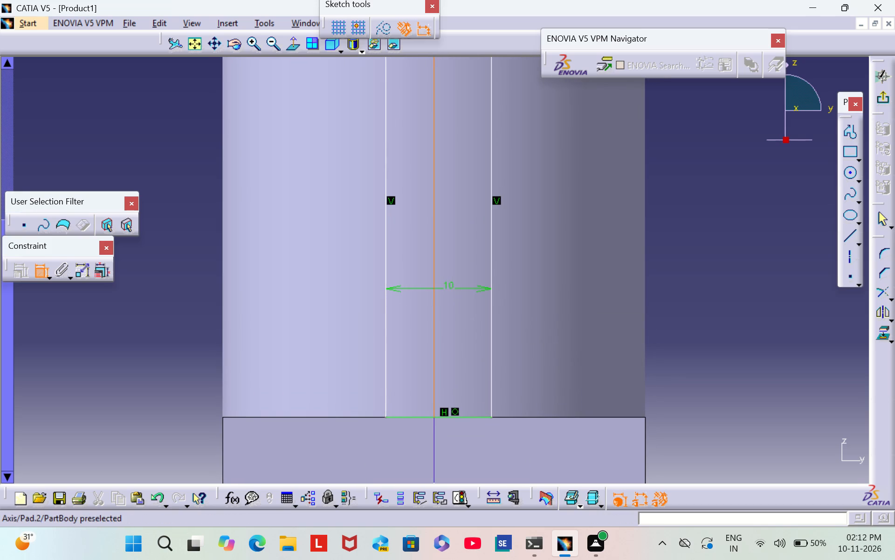
click(491, 255)
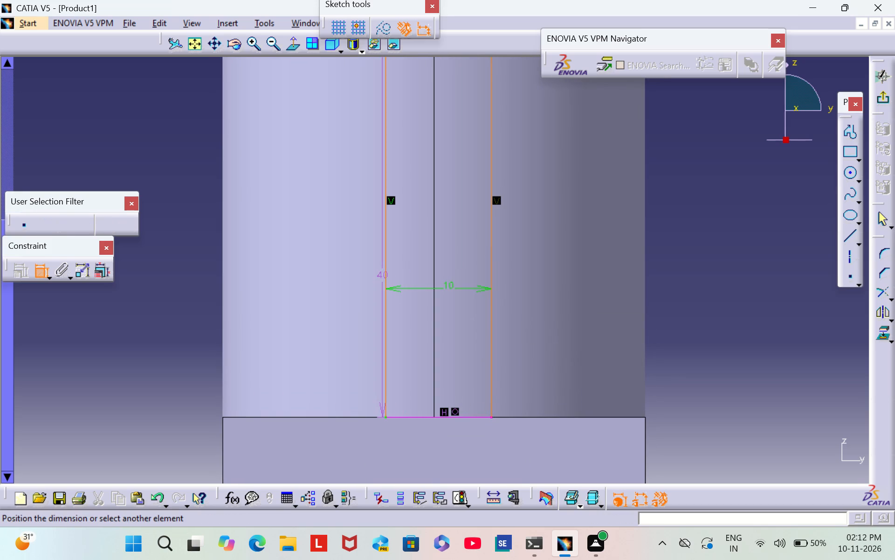
click(385, 273)
right_click(390, 270)
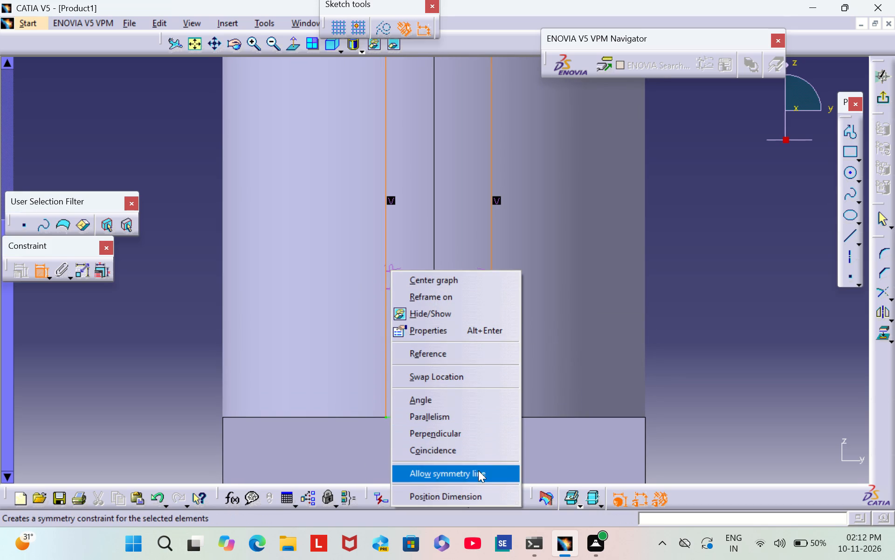
click(479, 471)
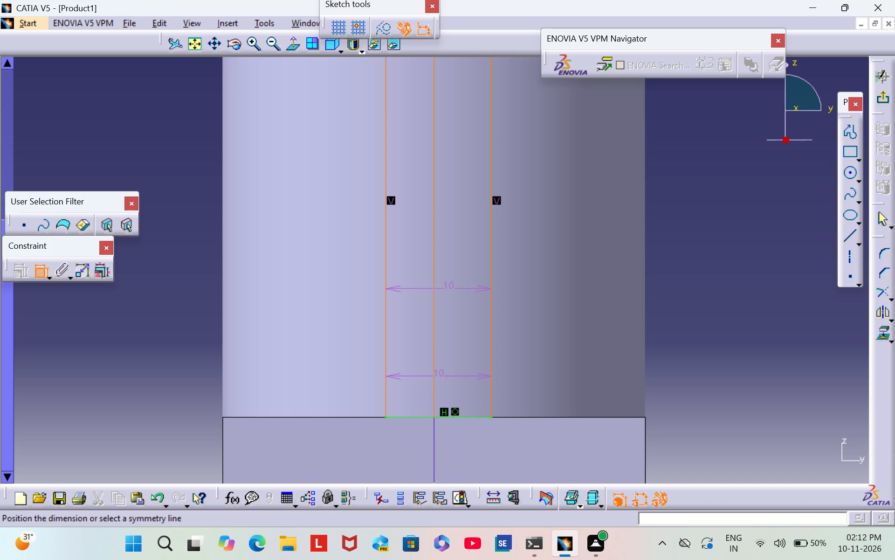
click(433, 371)
Exit the rectangle sketch and return to the 3D part.
middle_drag(678, 283, 637, 553)
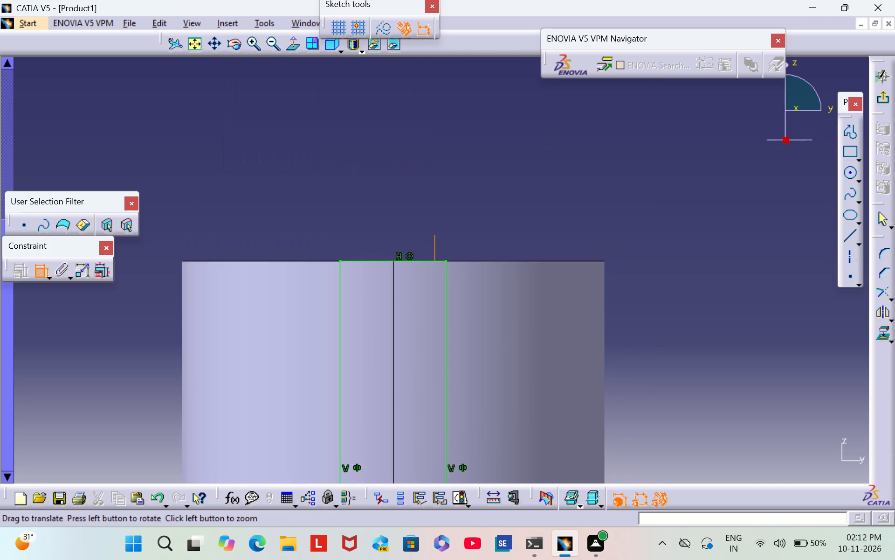
middle_drag(637, 553, 678, 375)
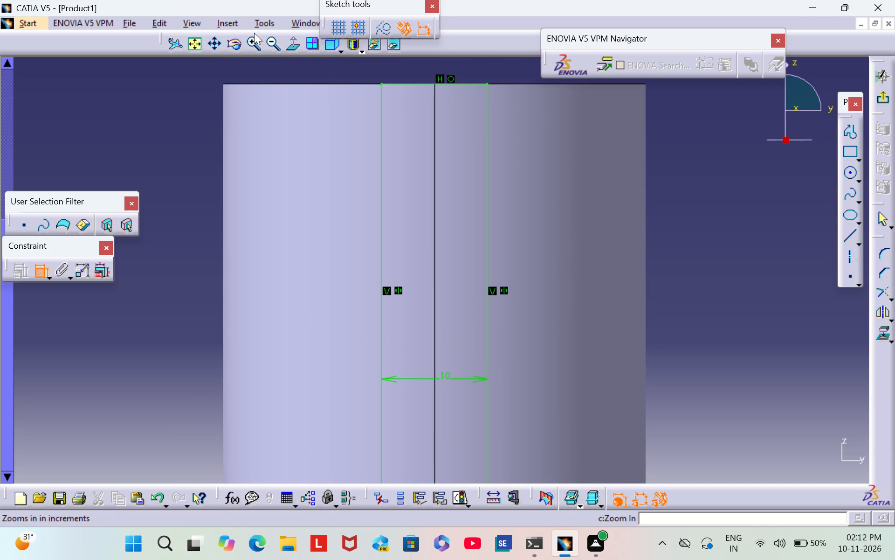
triple_click(274, 49)
click(274, 49)
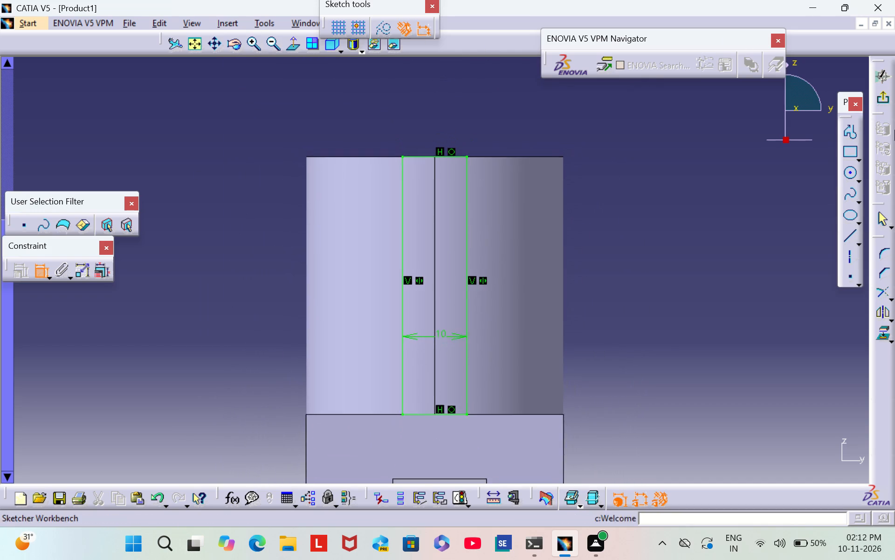
click(878, 102)
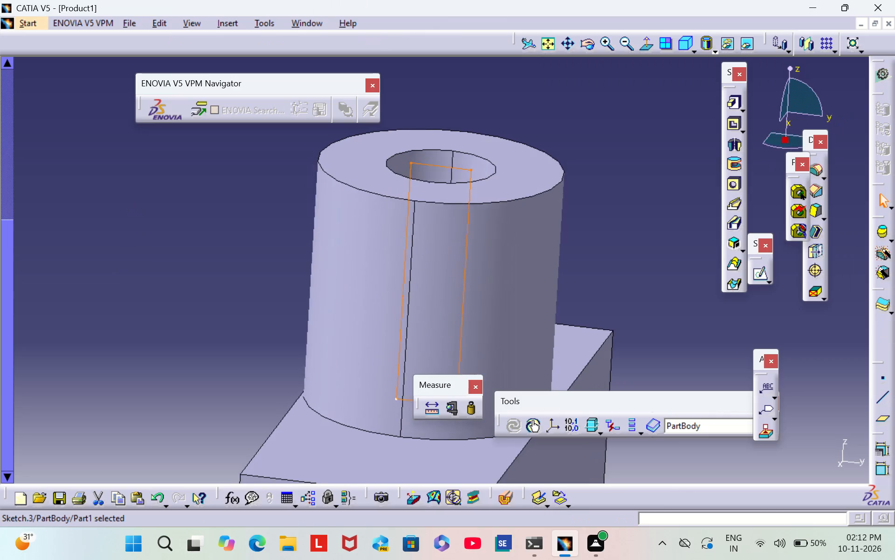
middle_drag(593, 301, 592, 304)
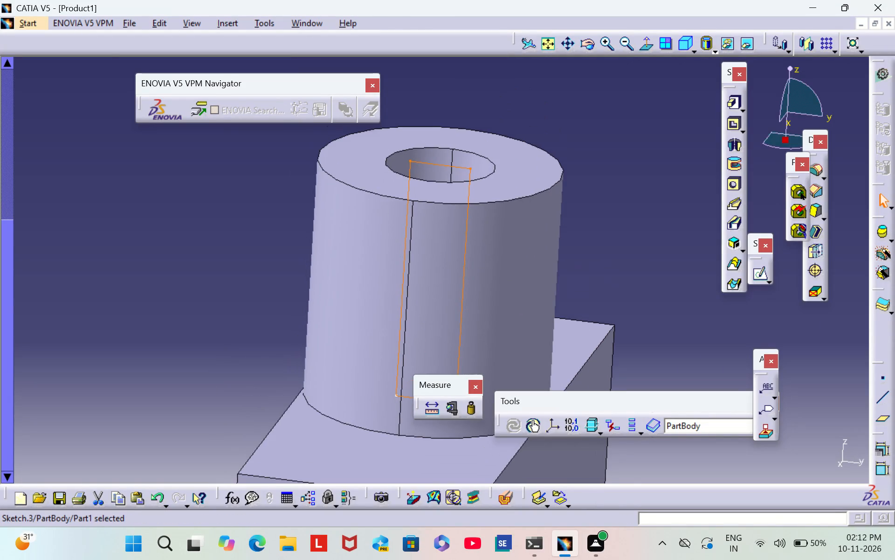
middle_drag(592, 304, 626, 215)
scroll(628, 217, down, 1)
middle_drag(629, 216, 572, 257)
right_drag(629, 216, 572, 257)
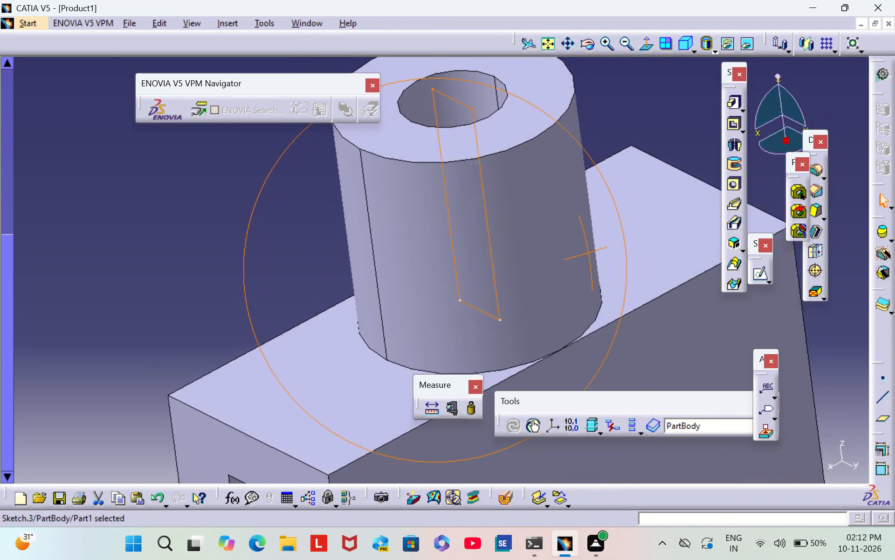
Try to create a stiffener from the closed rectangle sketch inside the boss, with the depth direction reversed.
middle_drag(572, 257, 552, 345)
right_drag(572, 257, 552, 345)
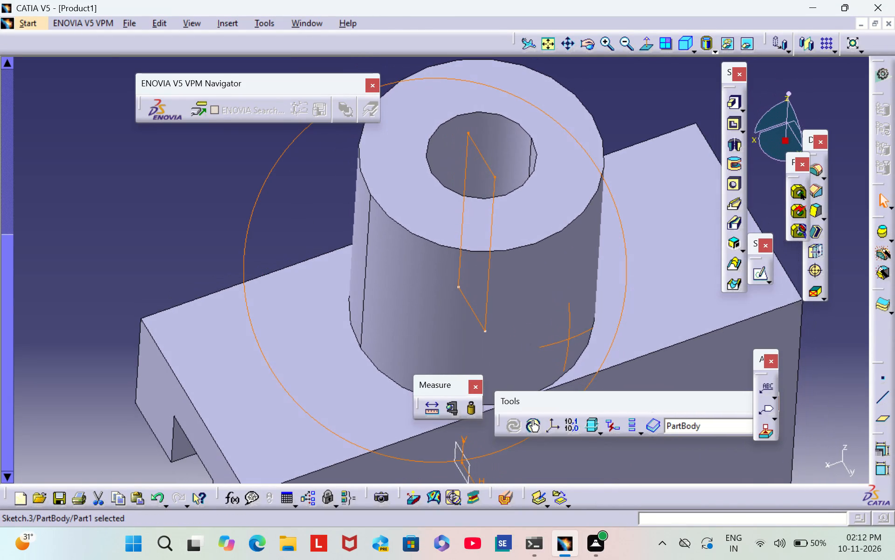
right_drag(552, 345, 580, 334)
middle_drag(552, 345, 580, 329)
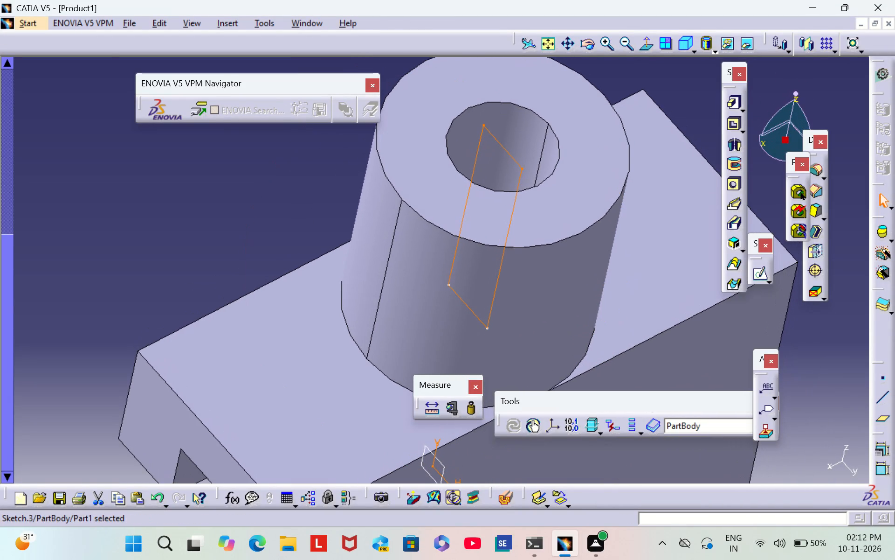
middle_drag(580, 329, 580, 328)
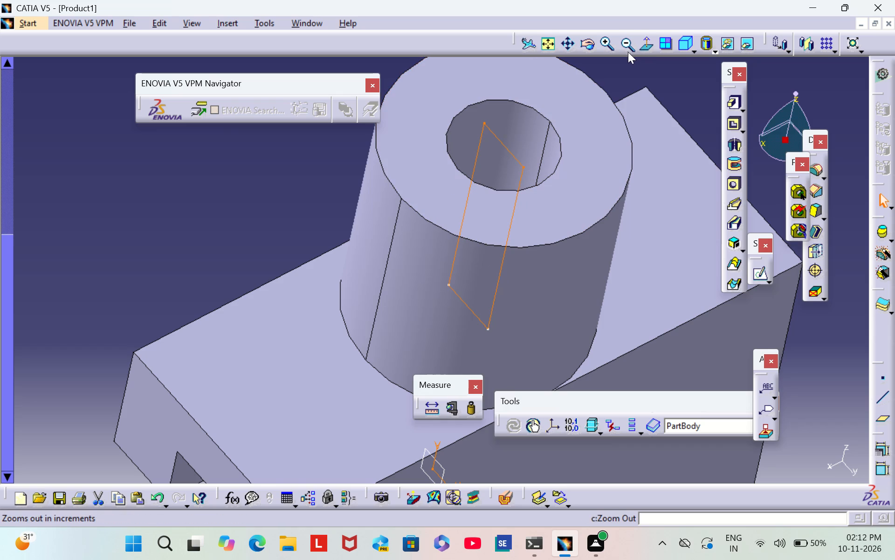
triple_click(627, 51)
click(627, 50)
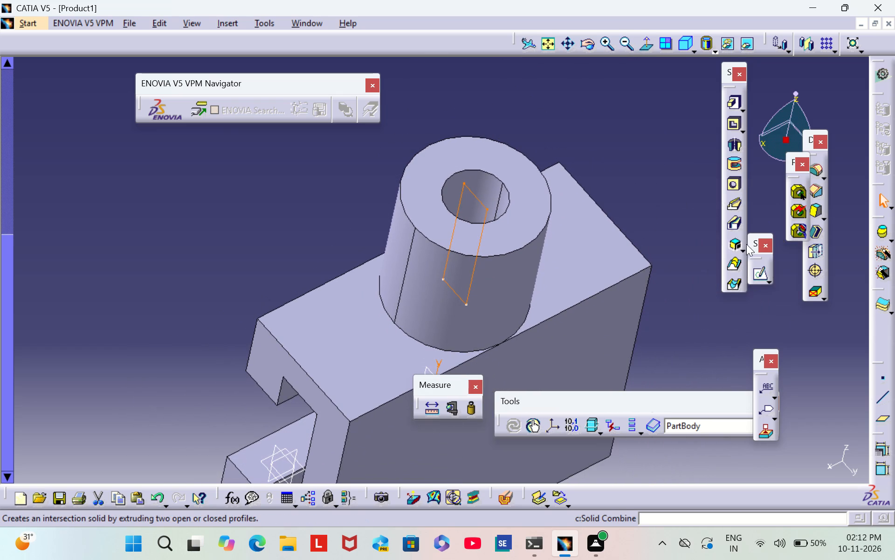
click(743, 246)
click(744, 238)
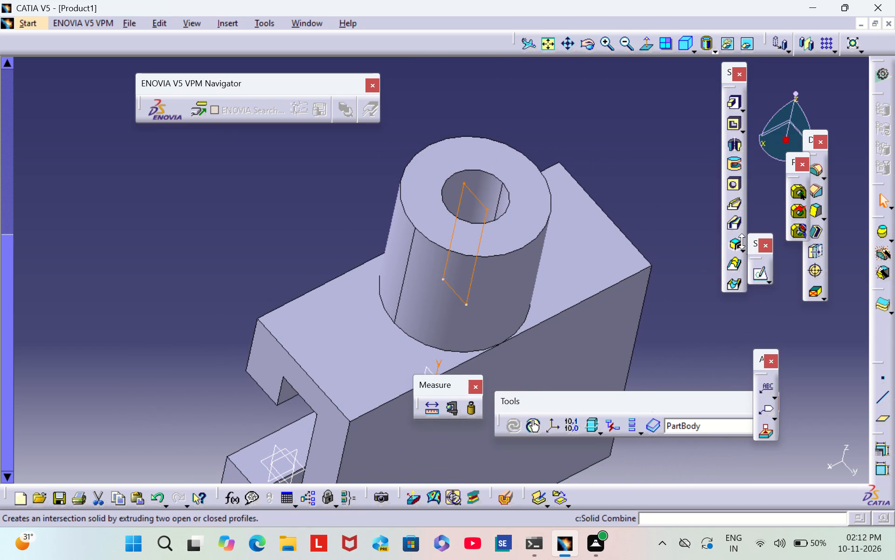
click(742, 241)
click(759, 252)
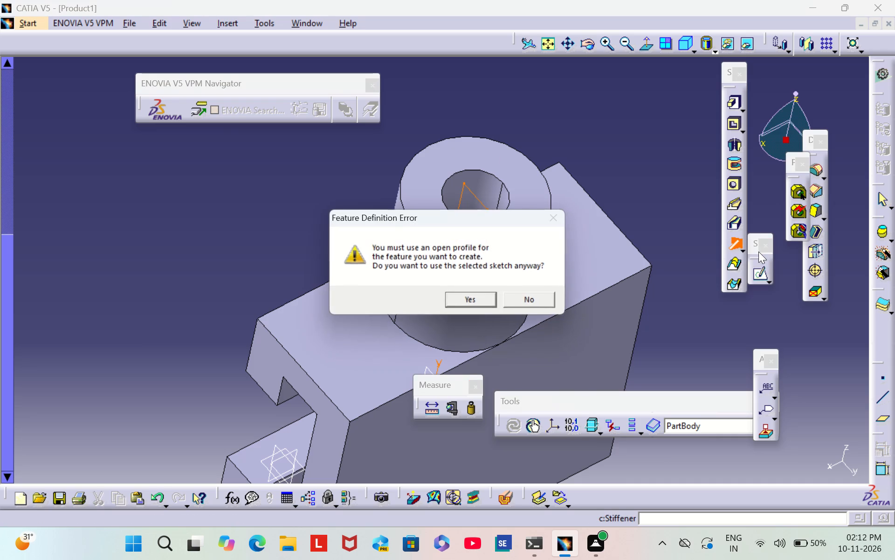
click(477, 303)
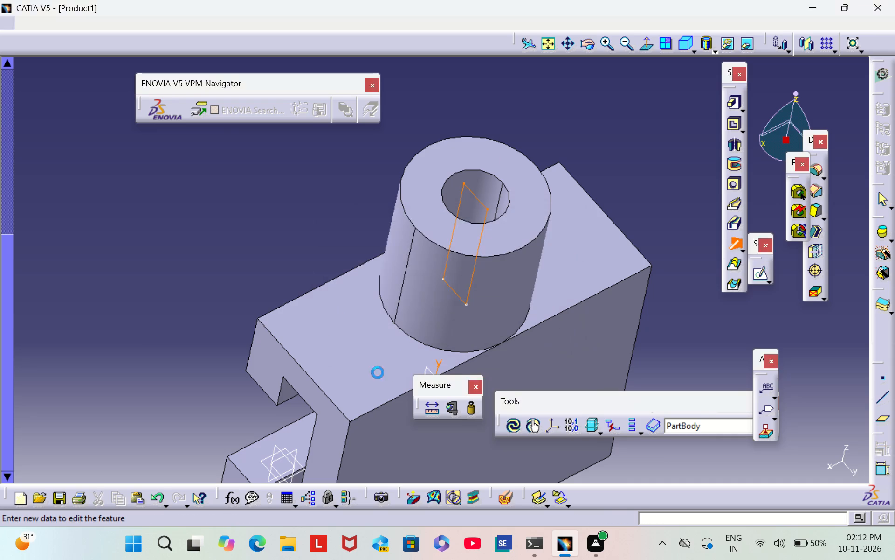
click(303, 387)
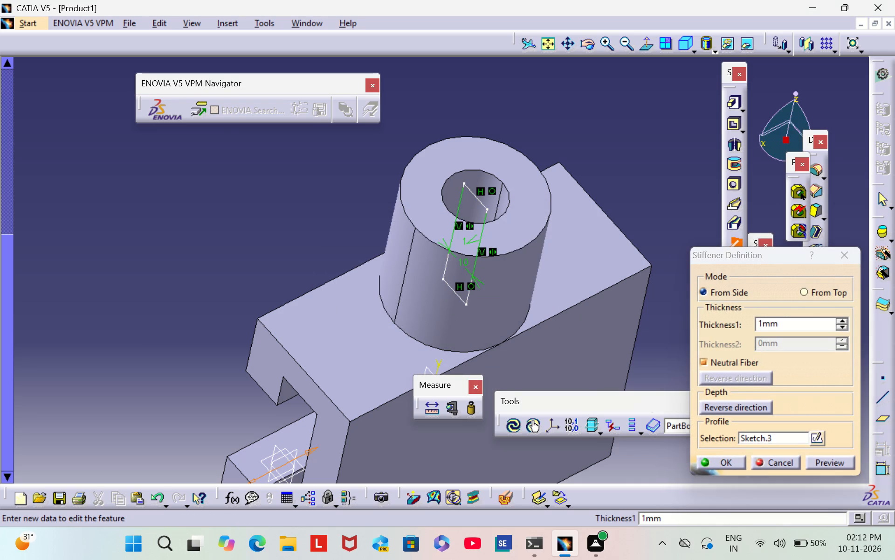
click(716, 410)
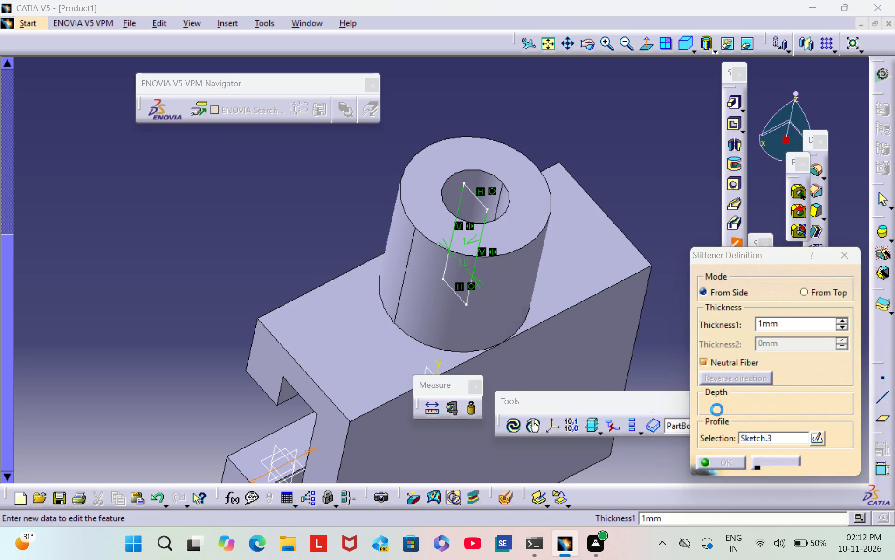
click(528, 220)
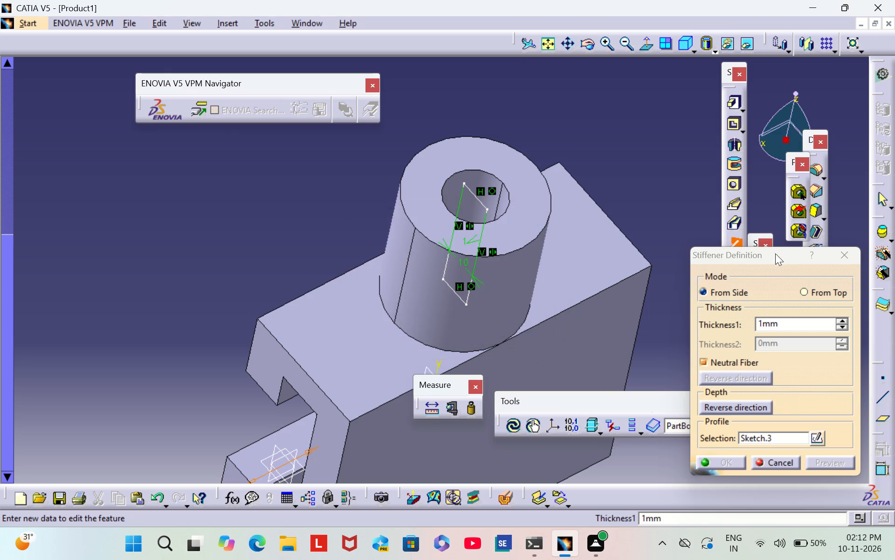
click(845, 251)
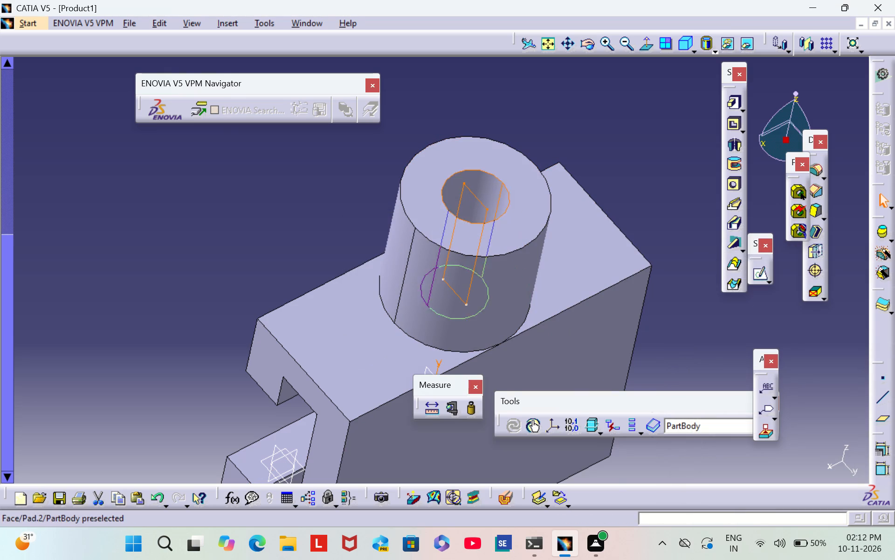
Delete the 10 mm wide rectangle sketch inside the boss.
right_click(480, 201)
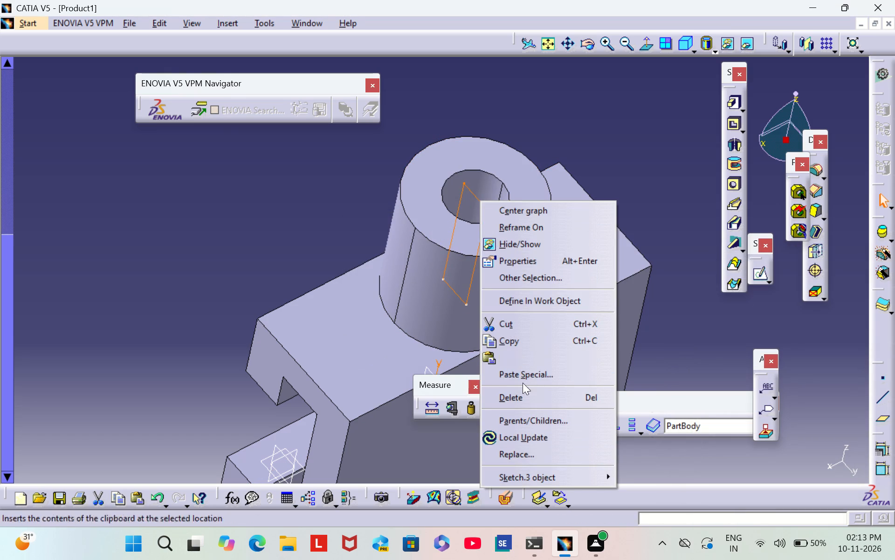
click(530, 397)
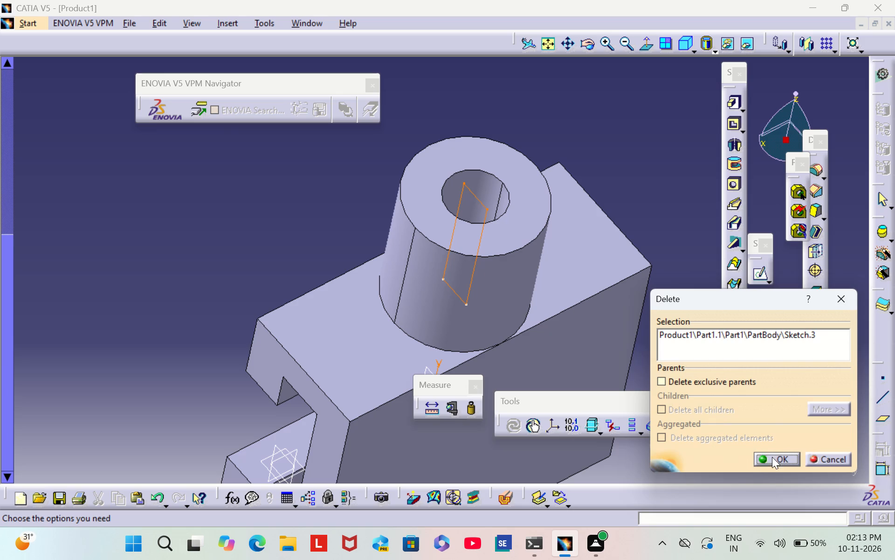
click(777, 460)
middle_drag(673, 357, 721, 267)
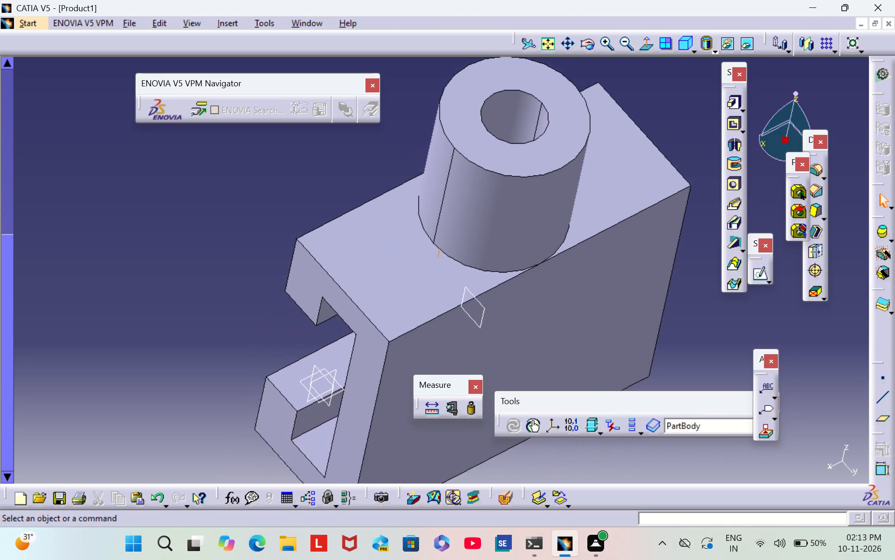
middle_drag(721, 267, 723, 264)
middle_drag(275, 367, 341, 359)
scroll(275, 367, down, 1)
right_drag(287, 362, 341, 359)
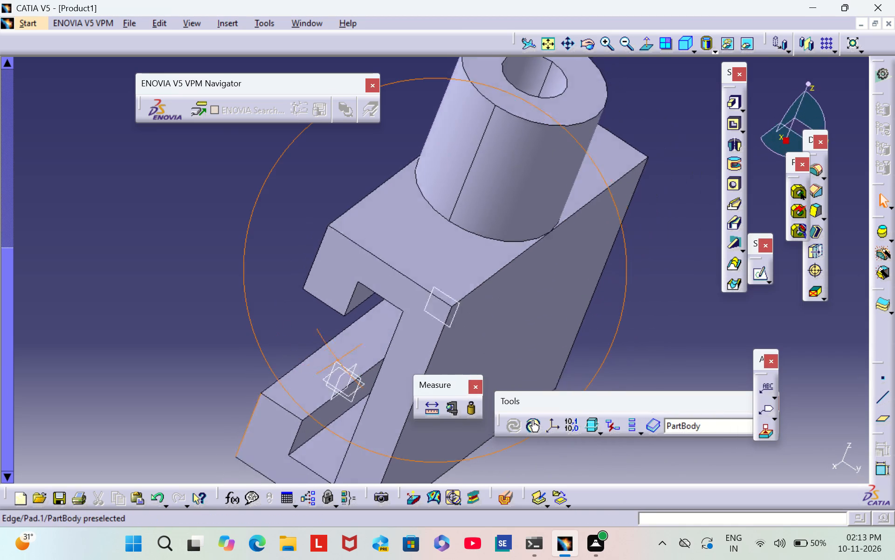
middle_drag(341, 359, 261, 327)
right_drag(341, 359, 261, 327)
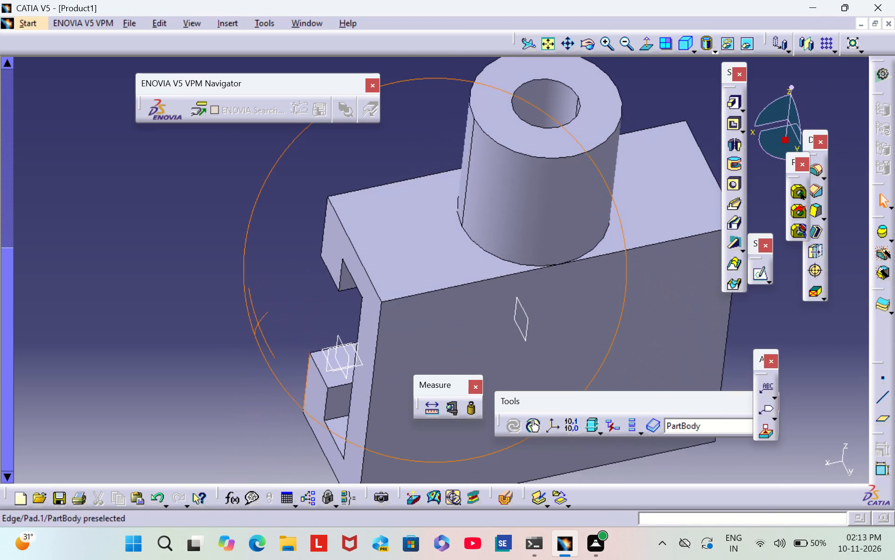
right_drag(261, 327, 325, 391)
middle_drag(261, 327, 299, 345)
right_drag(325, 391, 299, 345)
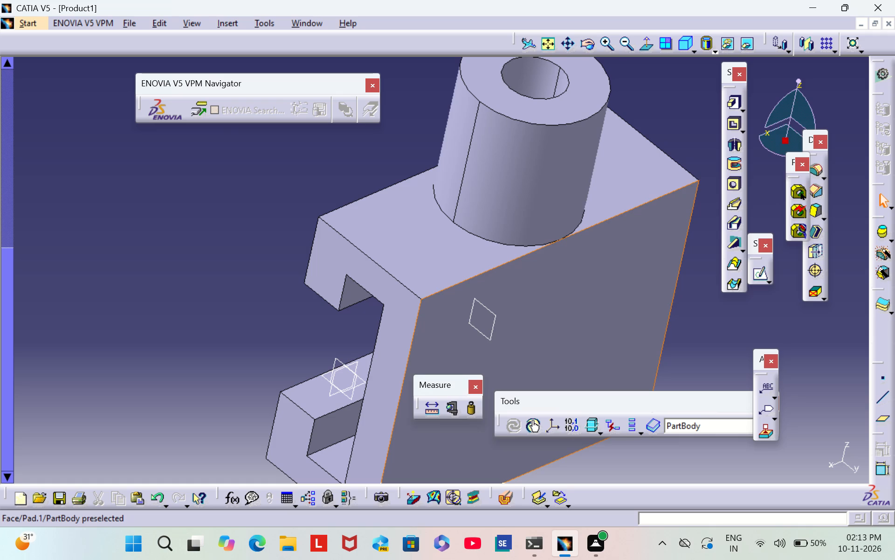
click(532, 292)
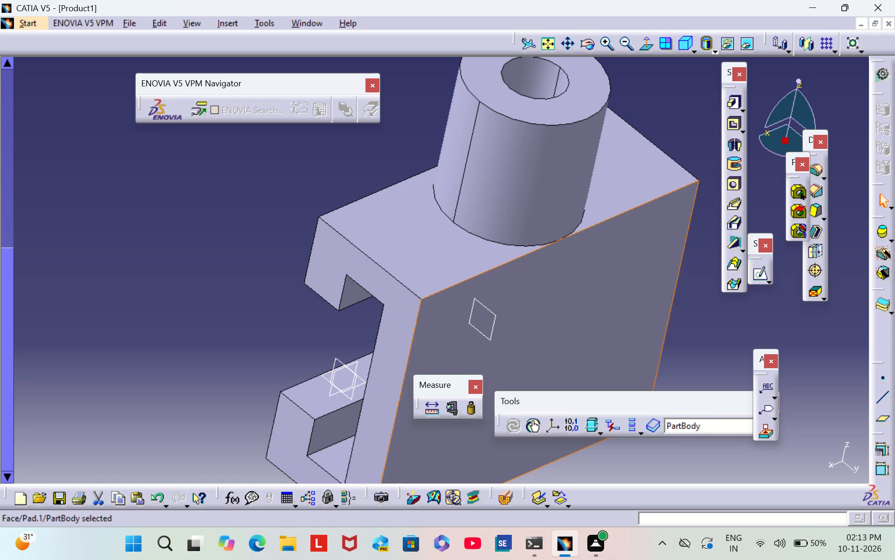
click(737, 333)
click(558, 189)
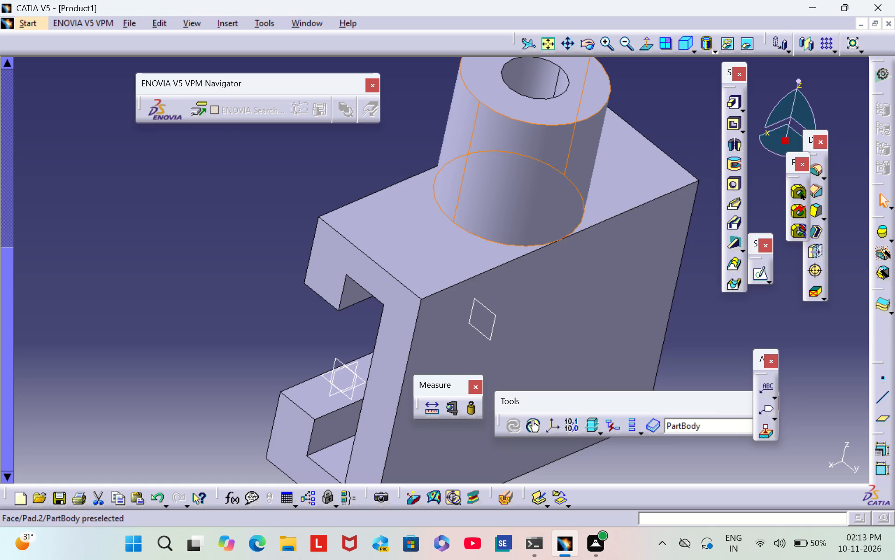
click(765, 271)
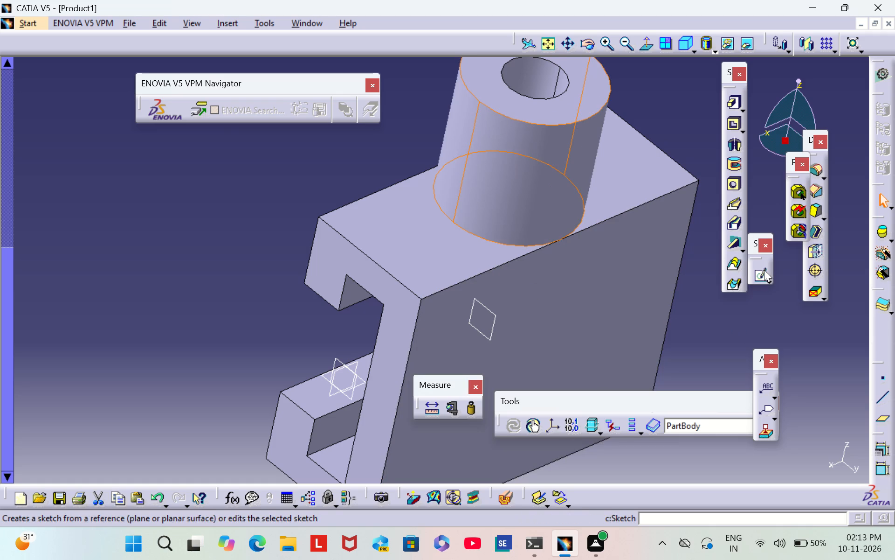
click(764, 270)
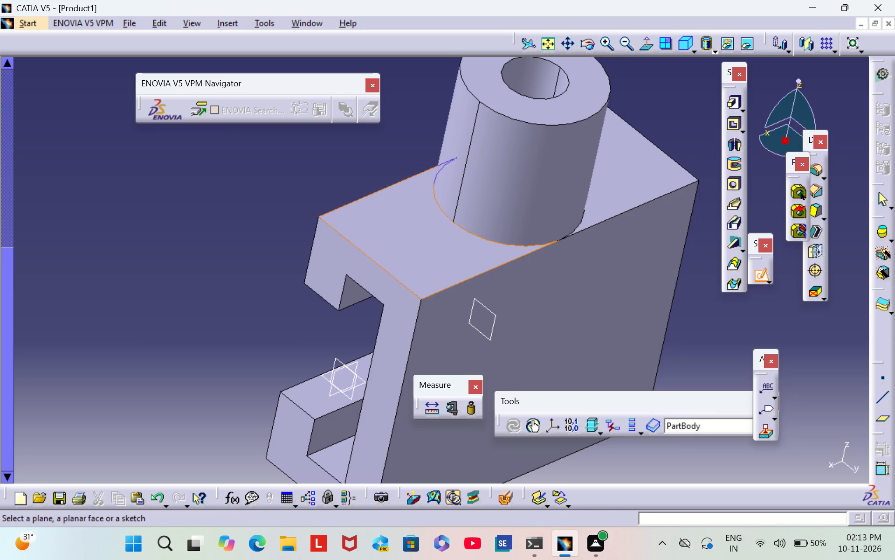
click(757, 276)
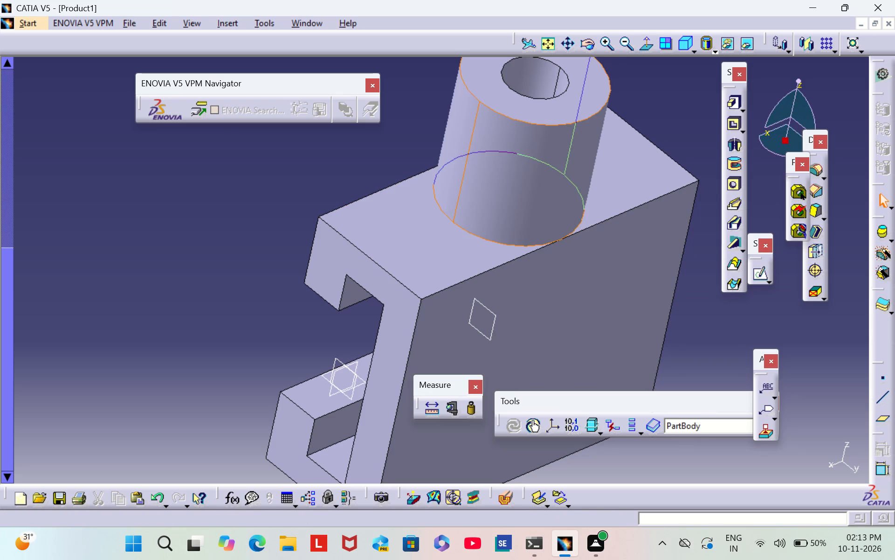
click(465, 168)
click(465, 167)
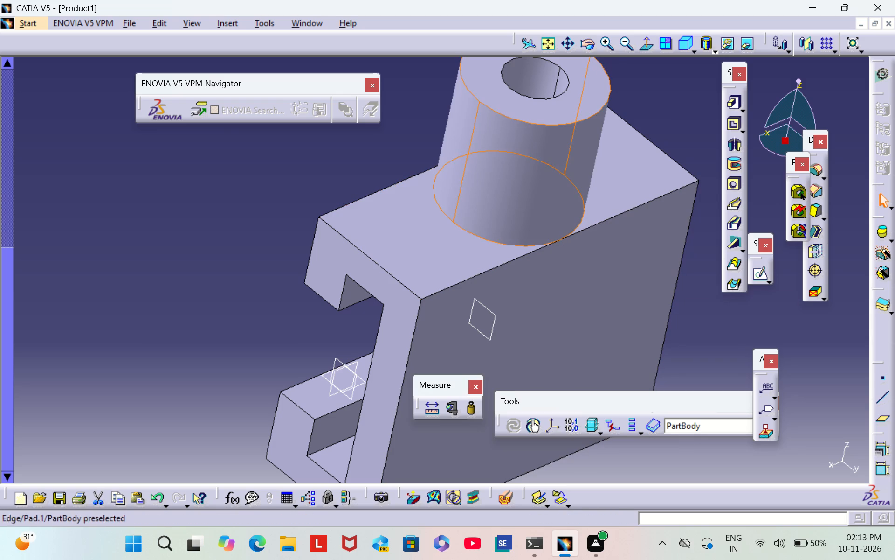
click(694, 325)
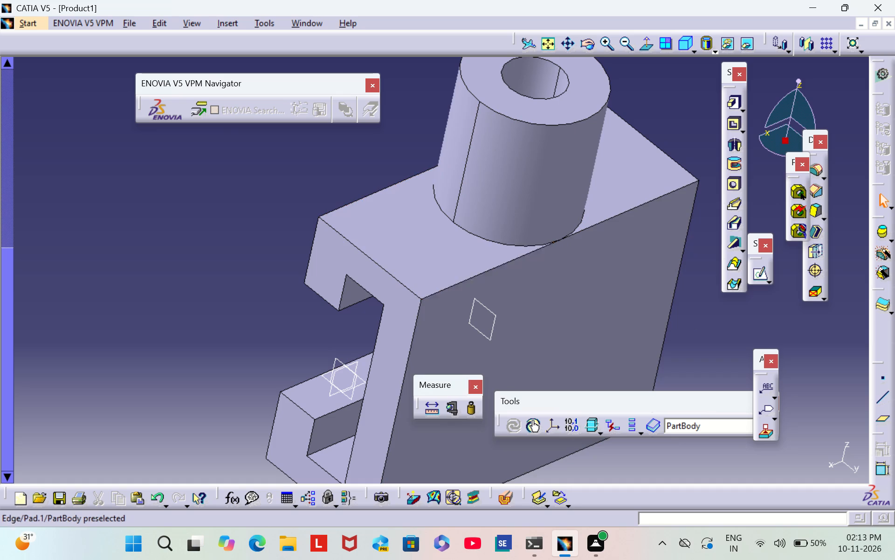
Start a new sketch on the origin reference plane that is parallel to the channel's web face.
middle_drag(332, 354, 332, 352)
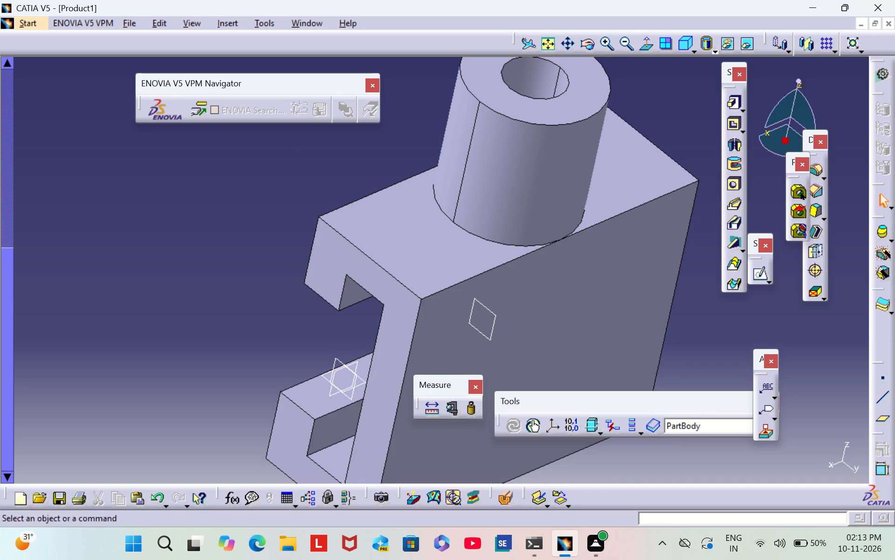
middle_drag(332, 352, 272, 320)
right_drag(332, 351, 272, 320)
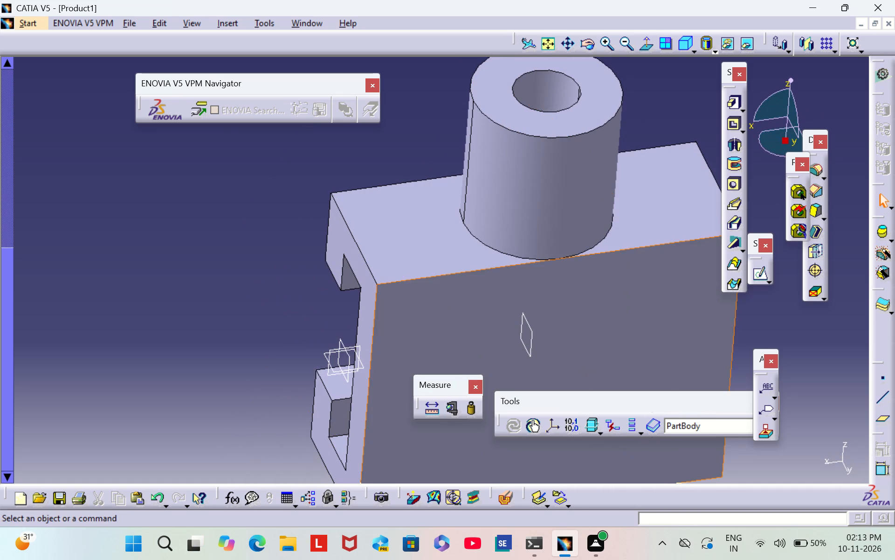
click(331, 372)
click(756, 279)
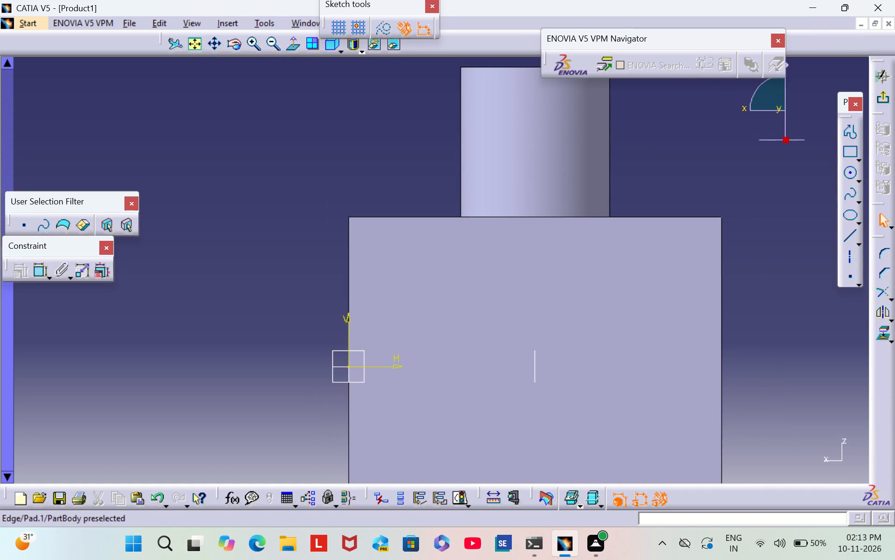
Sketch a closed right triangle between the channel's end and the boss, with a horizontal base about 29 mm long and a vertical side beside the boss.
click(853, 133)
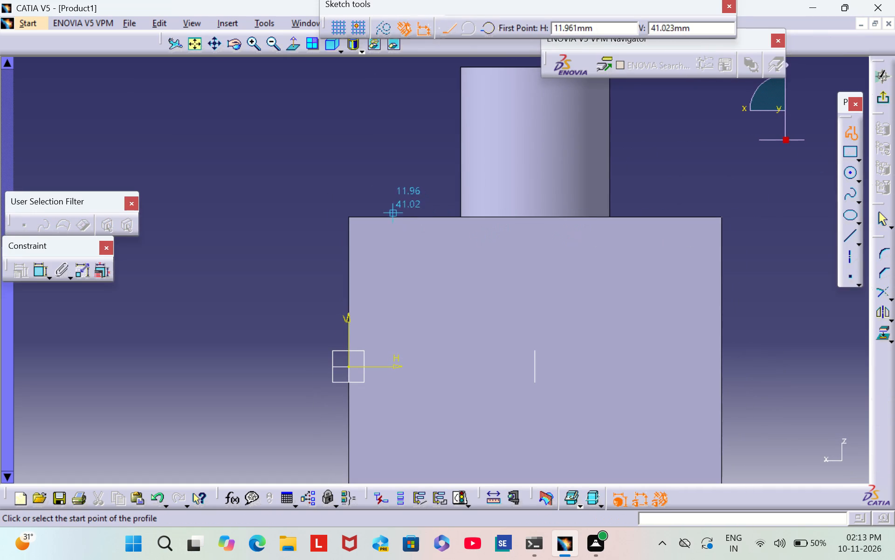
click(348, 213)
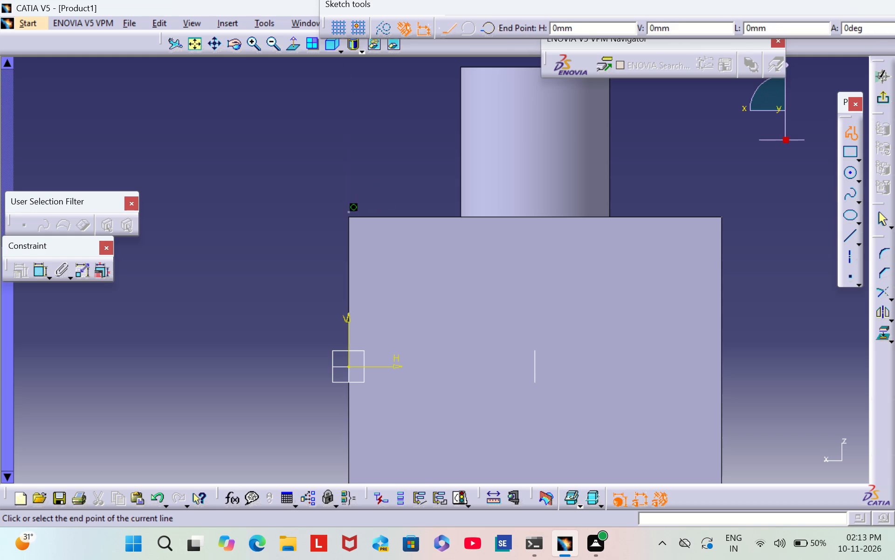
click(456, 211)
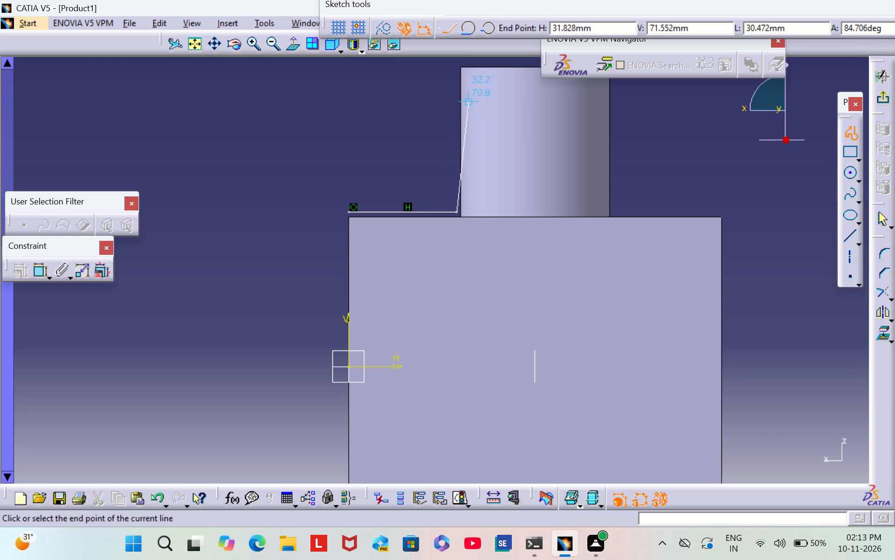
click(454, 63)
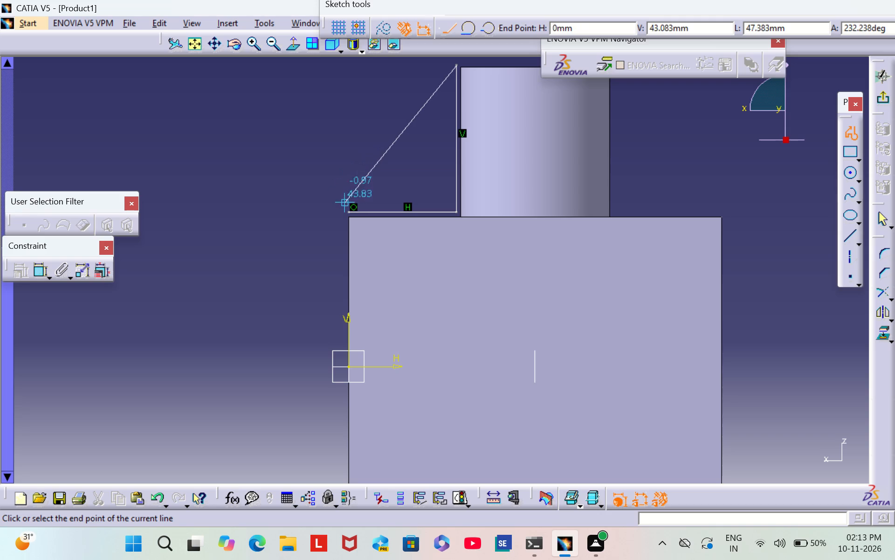
click(349, 211)
click(310, 240)
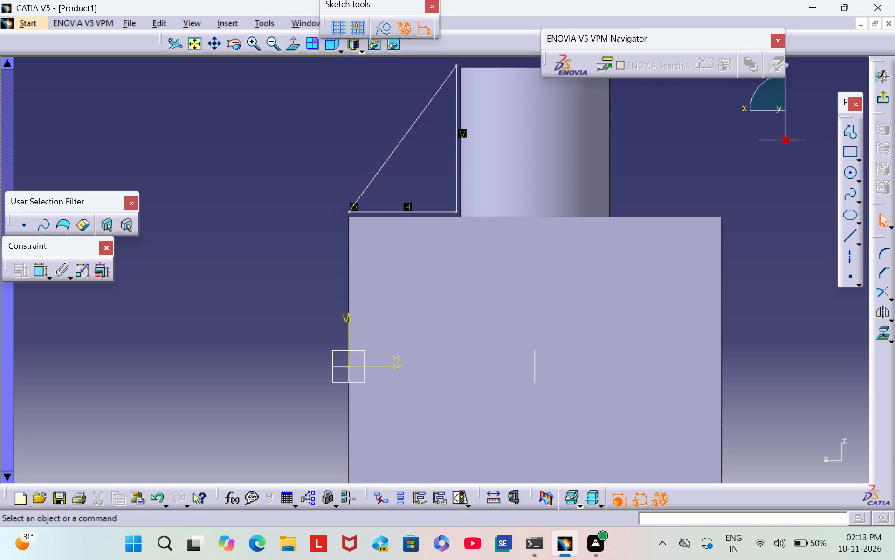
Make the triangle's top vertex coincident with the boss's top edge.
scroll(302, 205, down, 1)
middle_drag(302, 205, 262, 288)
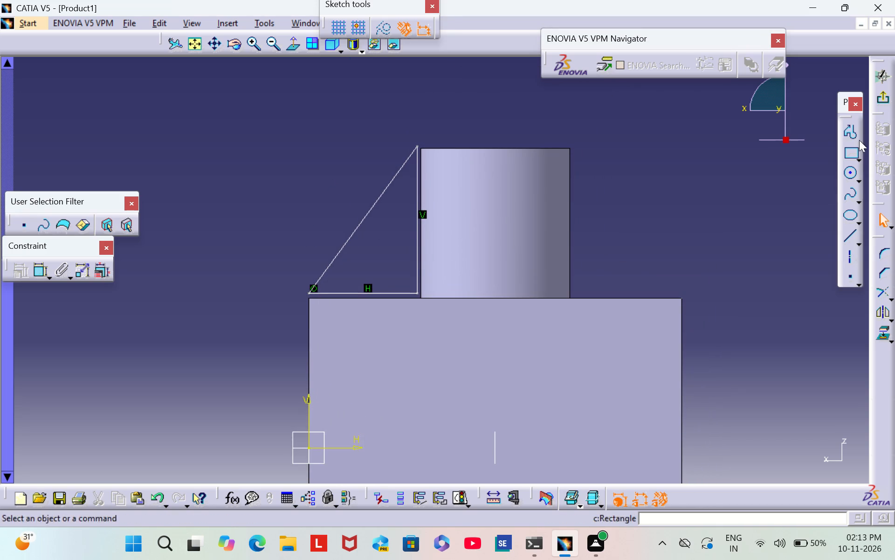
triple_click(256, 49)
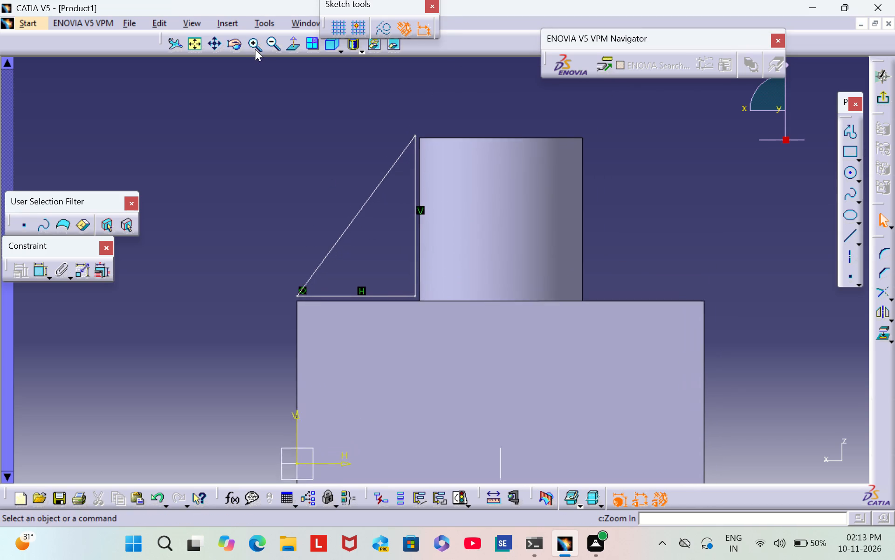
triple_click(255, 49)
click(255, 49)
middle_drag(299, 151, 329, 256)
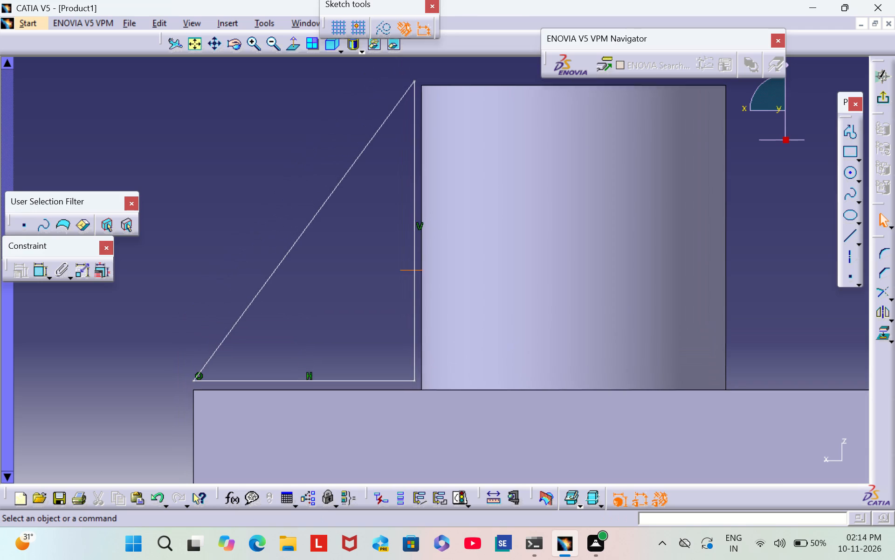
middle_drag(329, 256, 329, 258)
double_click(40, 270)
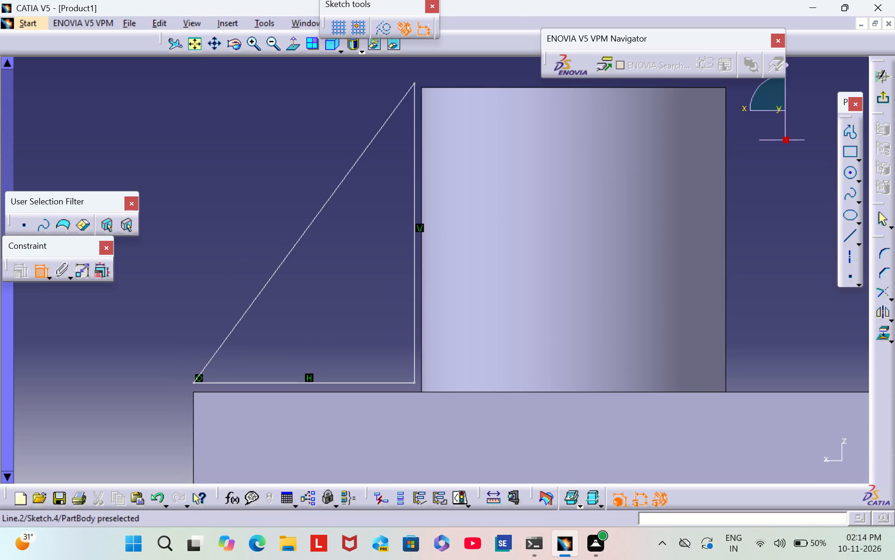
click(413, 83)
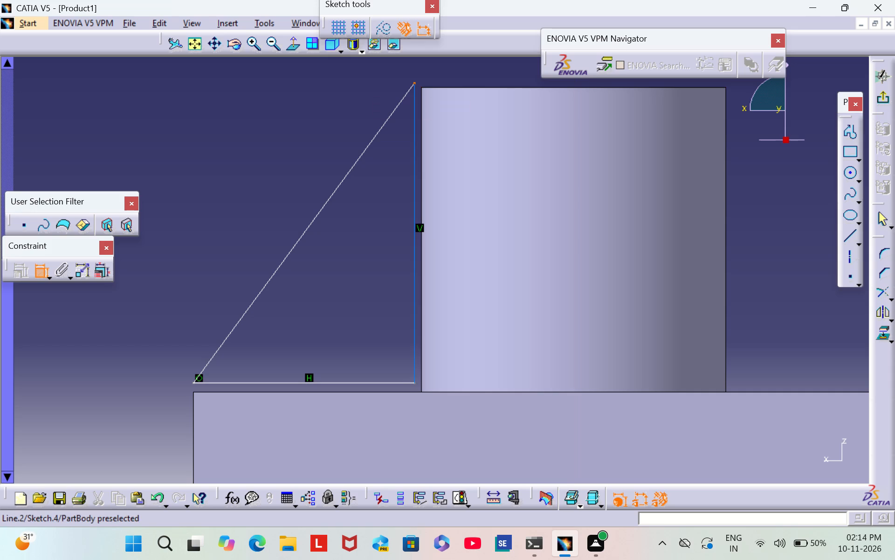
click(420, 86)
right_click(421, 86)
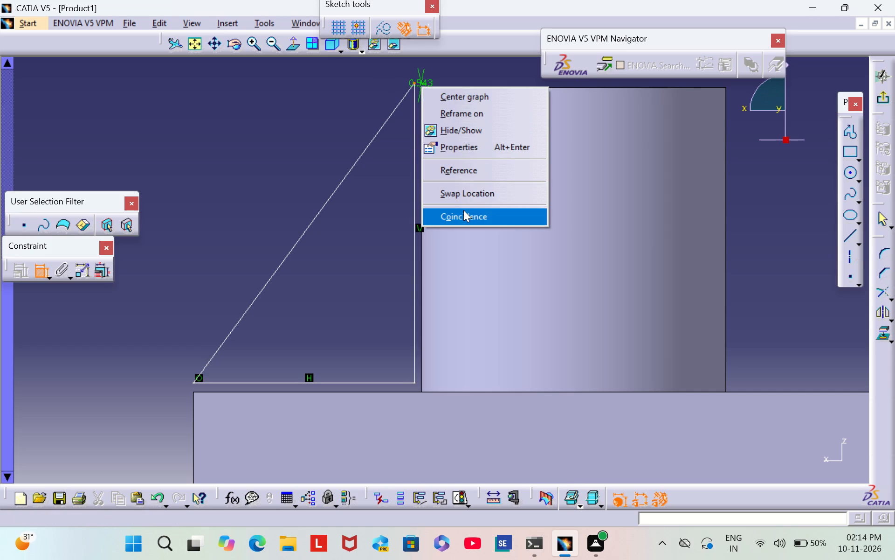
click(463, 210)
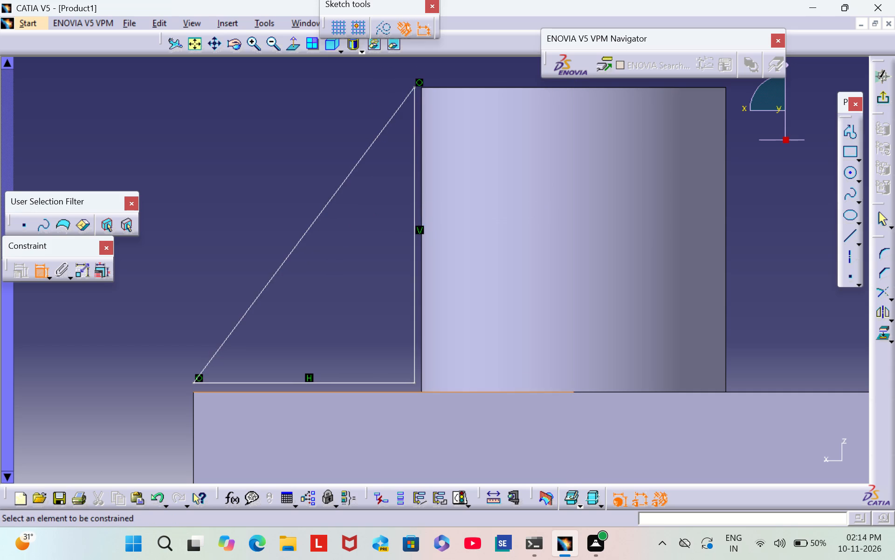
Make the triangle's base coincident with the channel's top edge.
click(413, 382)
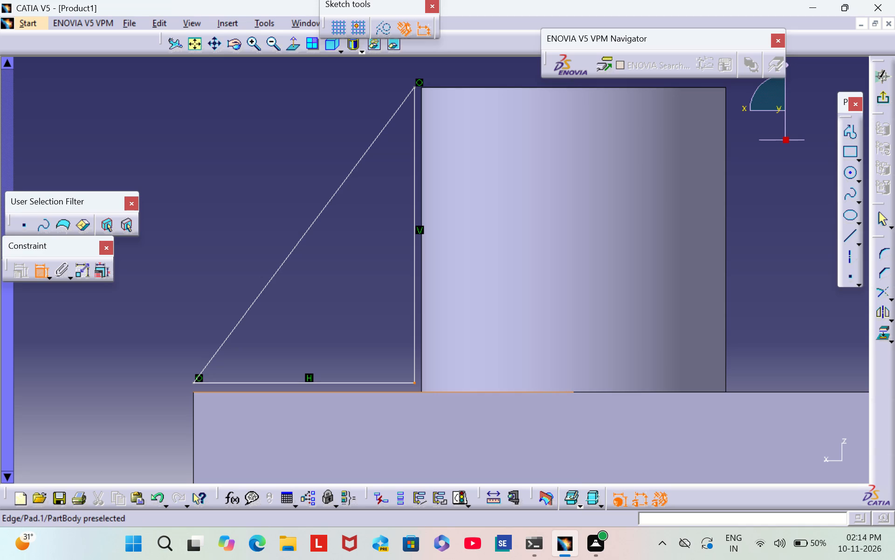
click(418, 391)
right_click(420, 389)
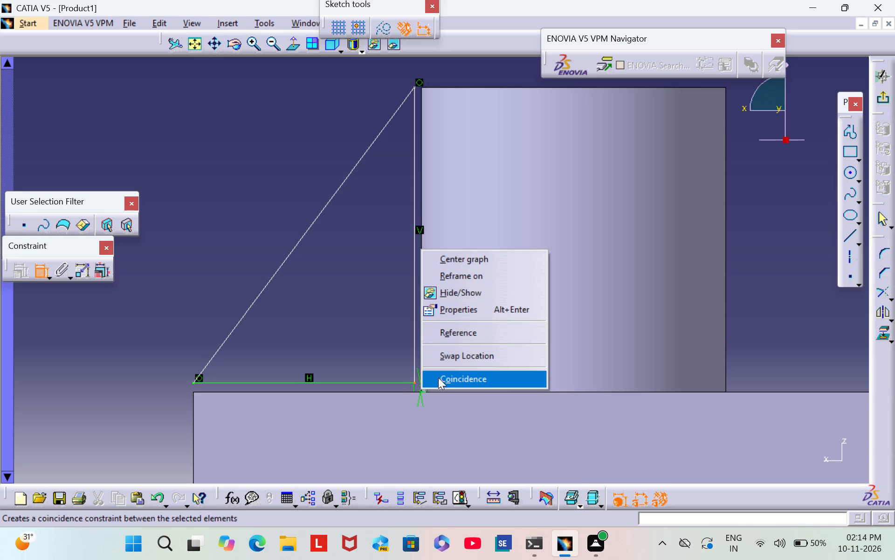
click(445, 376)
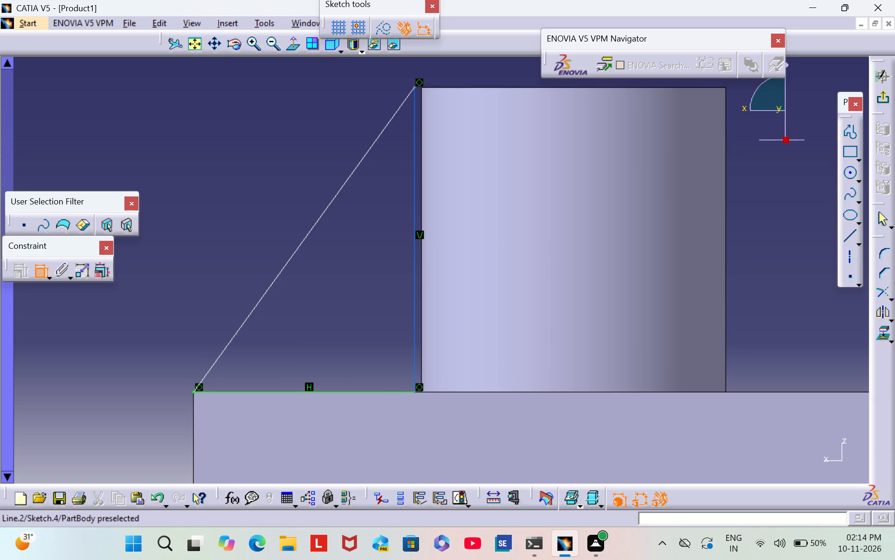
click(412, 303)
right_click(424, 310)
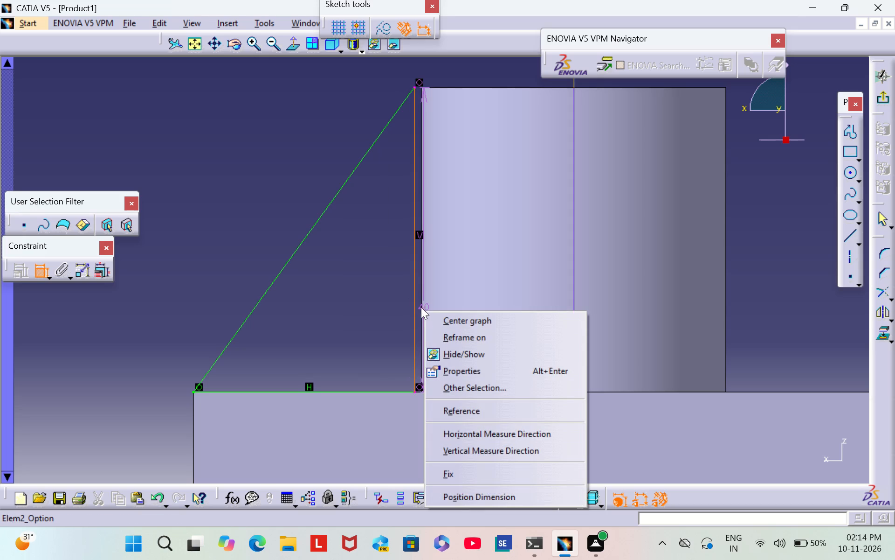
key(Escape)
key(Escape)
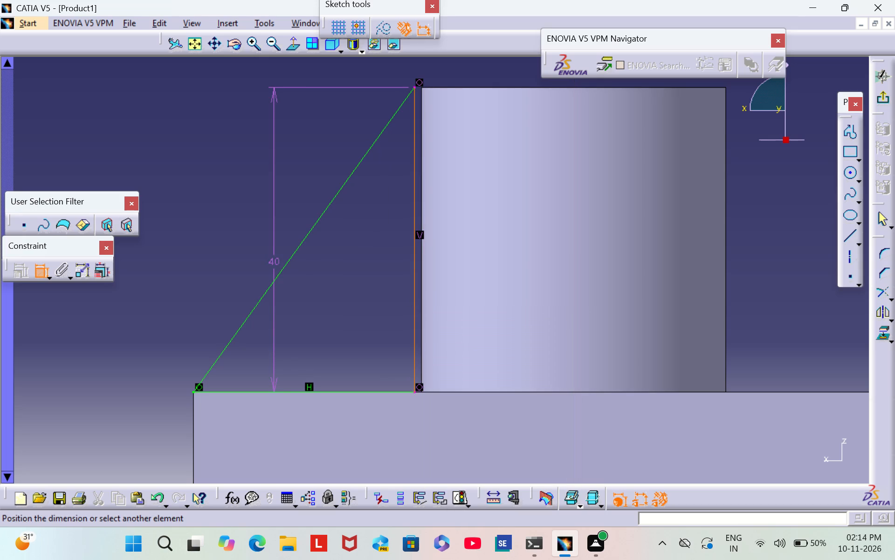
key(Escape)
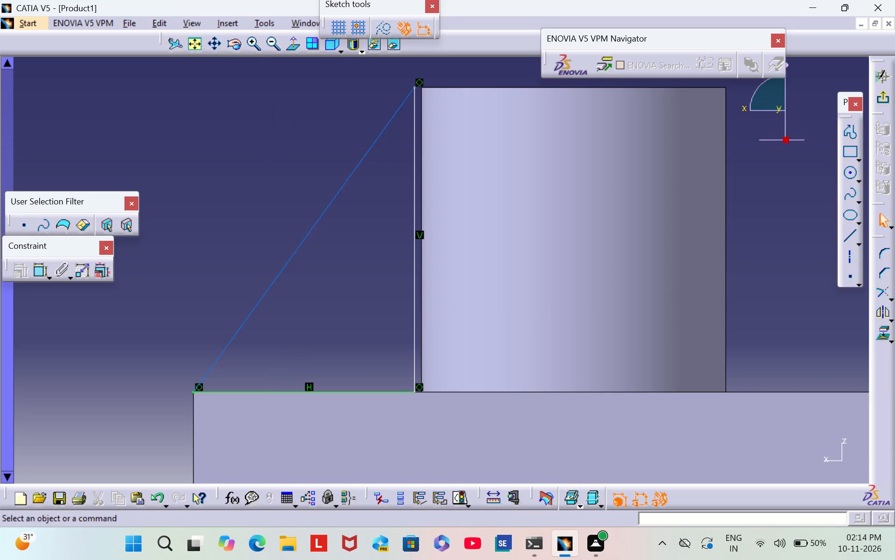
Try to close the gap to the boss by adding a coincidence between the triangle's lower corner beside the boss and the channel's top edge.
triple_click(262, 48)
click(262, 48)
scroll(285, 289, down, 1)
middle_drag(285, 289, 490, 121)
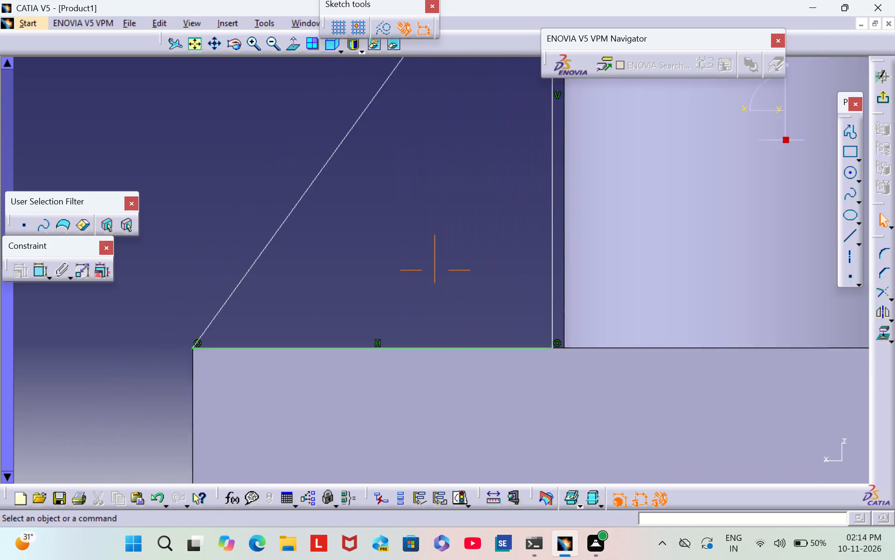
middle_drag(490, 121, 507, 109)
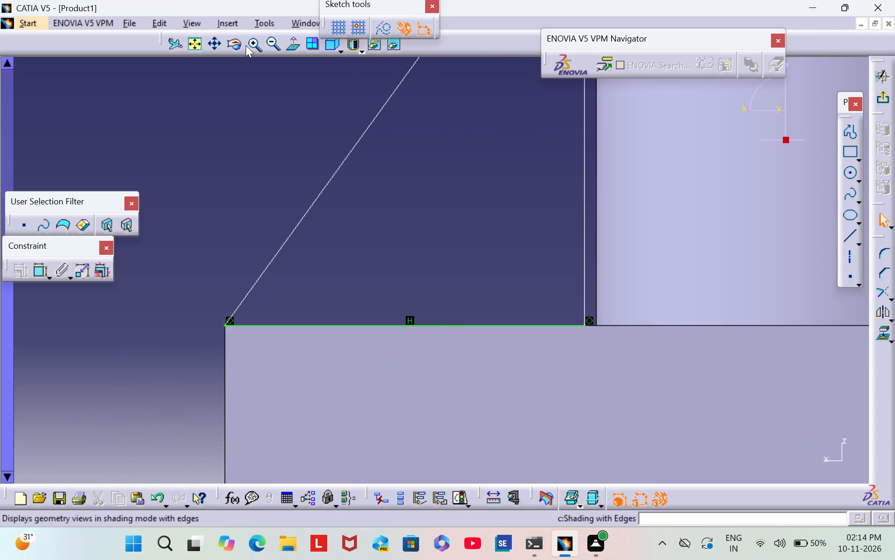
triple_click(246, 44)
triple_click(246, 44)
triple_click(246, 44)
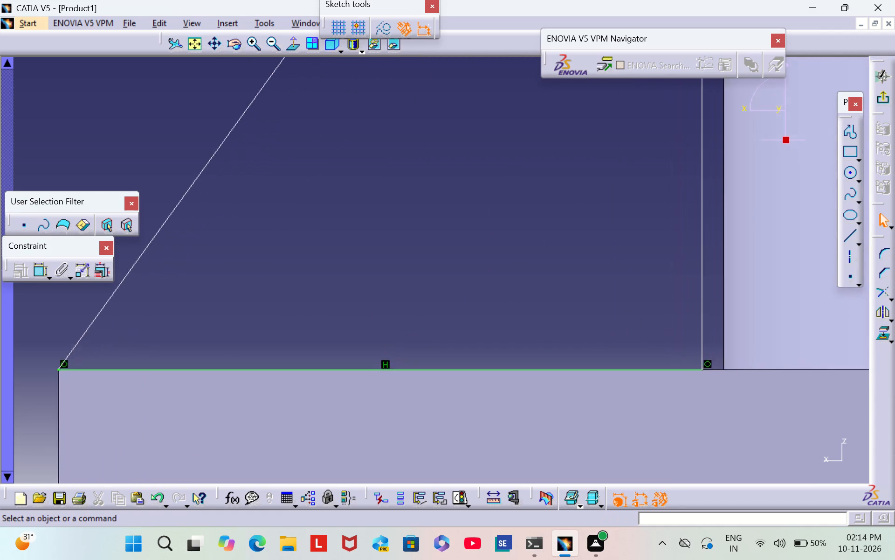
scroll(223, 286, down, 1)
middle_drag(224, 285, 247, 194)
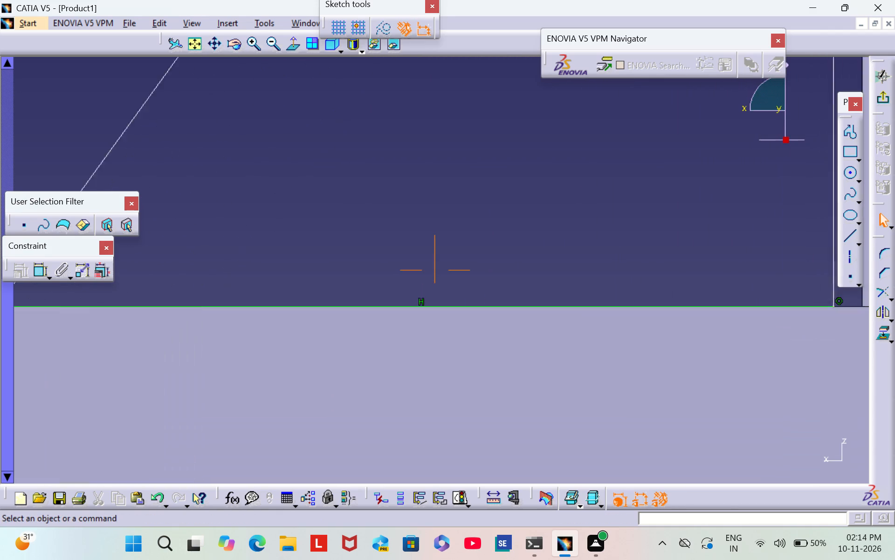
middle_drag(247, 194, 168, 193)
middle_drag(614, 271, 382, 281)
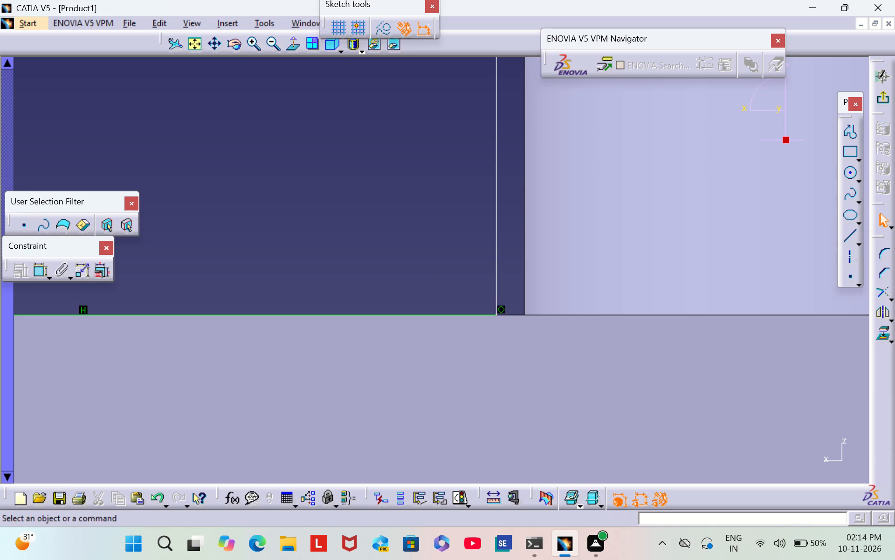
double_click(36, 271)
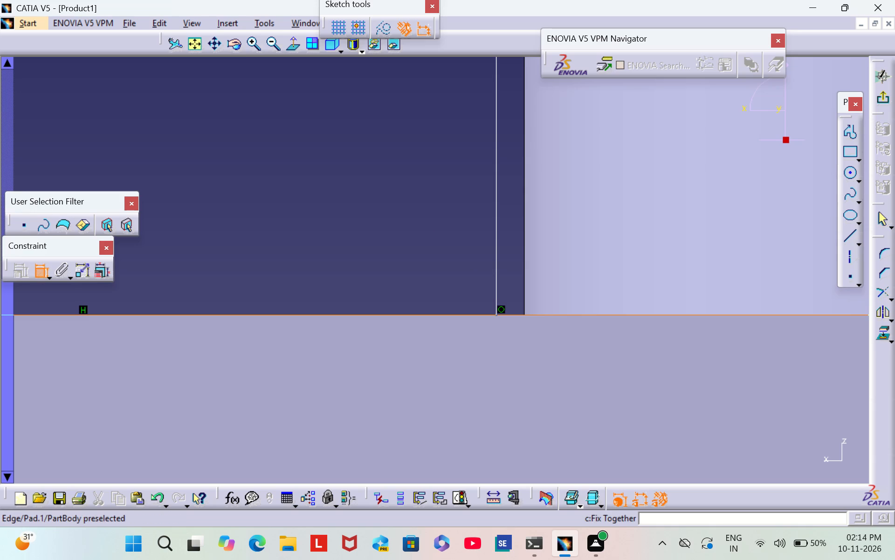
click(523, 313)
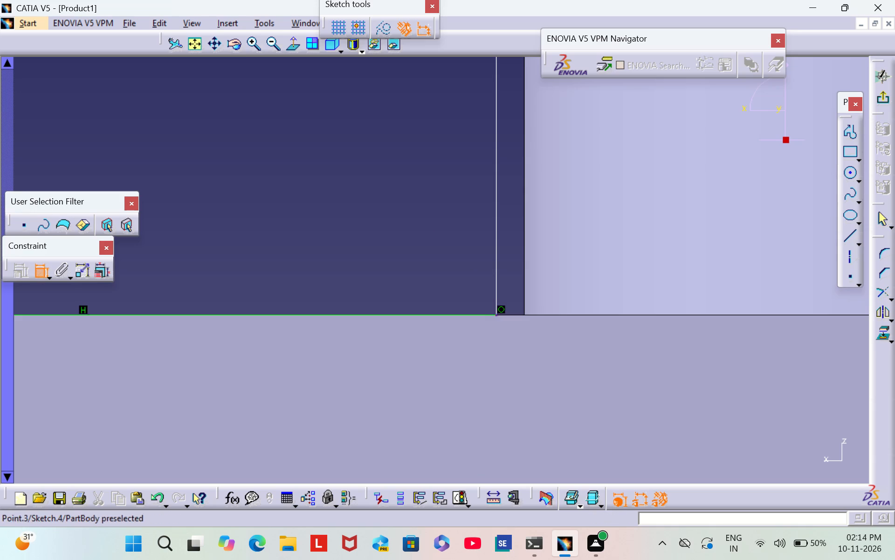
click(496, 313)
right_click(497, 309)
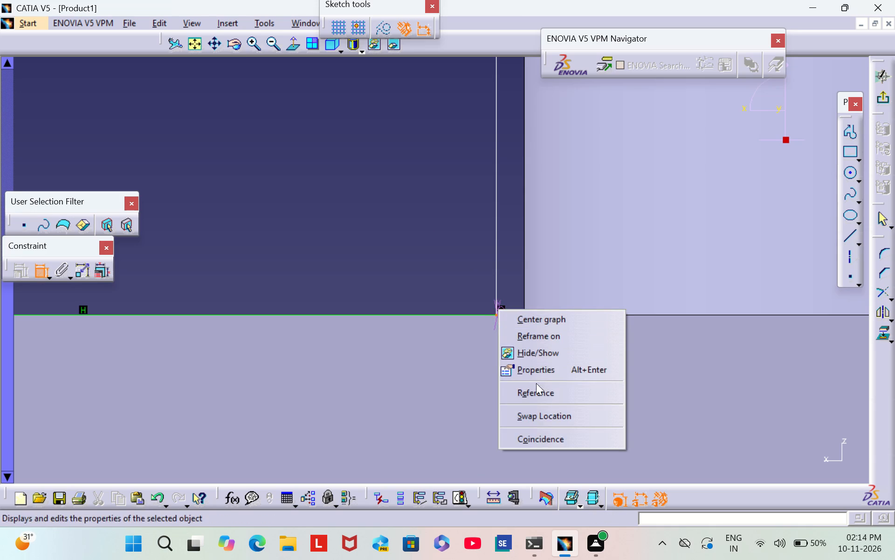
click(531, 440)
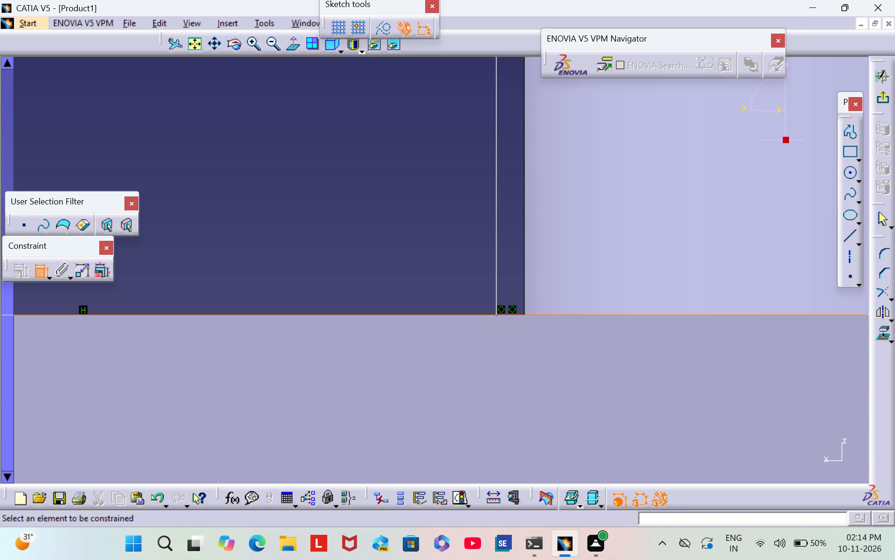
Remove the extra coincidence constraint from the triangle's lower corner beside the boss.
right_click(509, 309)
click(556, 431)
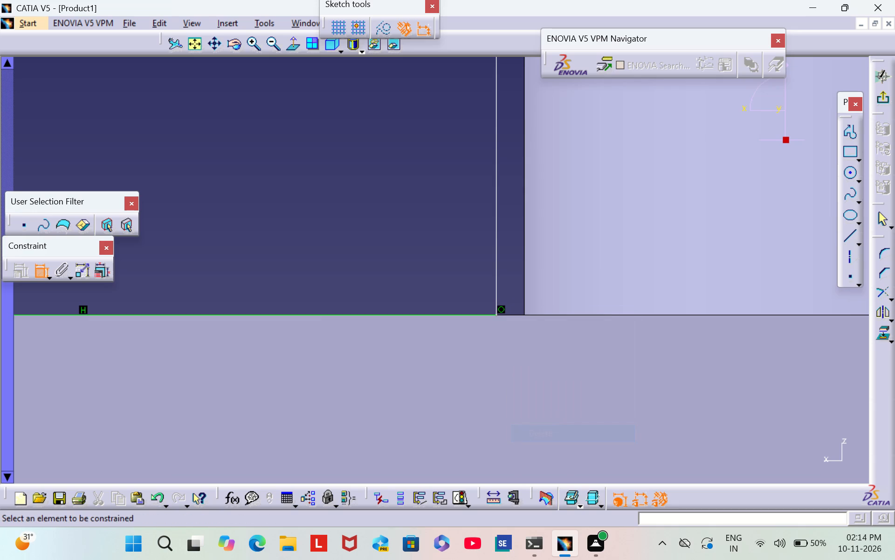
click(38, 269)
Exit the triangle sketch and return to the 3D part.
click(193, 43)
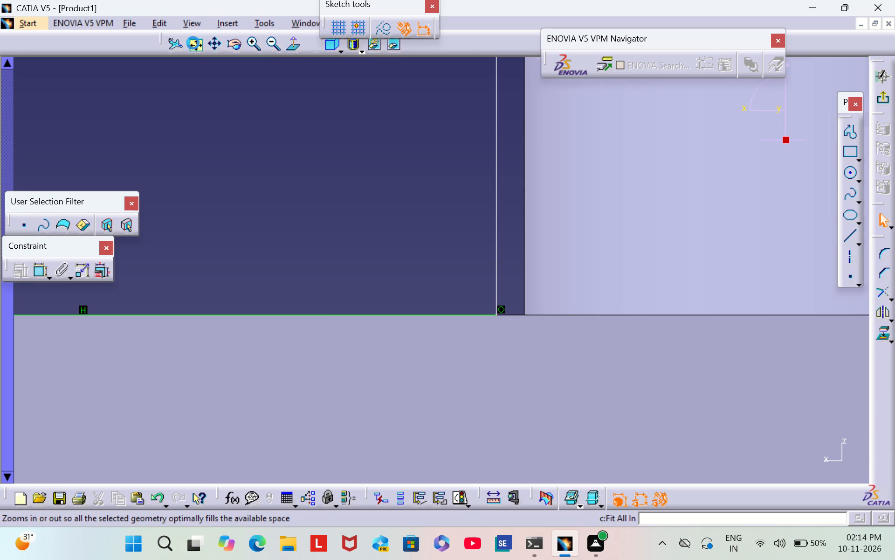
click(876, 101)
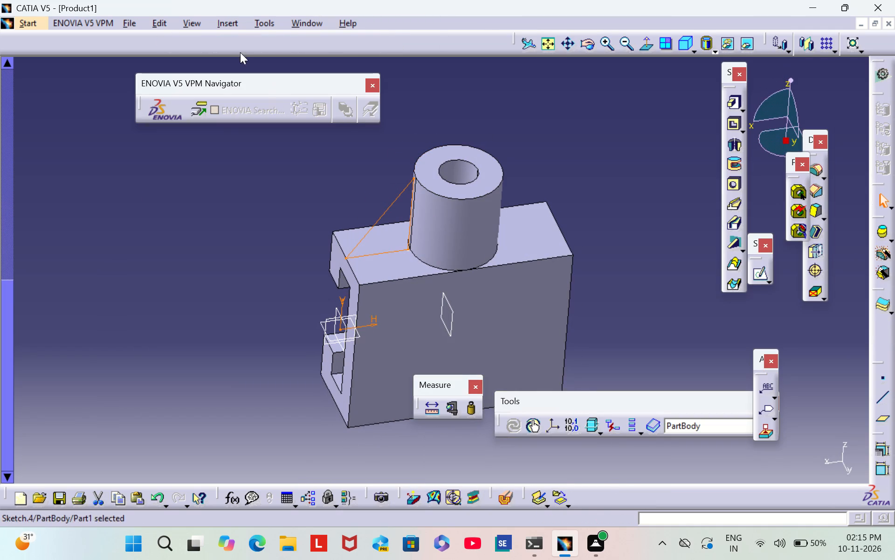
Pad the triangle sketch with a length of 5 mm and mirrored extent to form the rib between channel and boss.
triple_click(608, 42)
triple_click(608, 41)
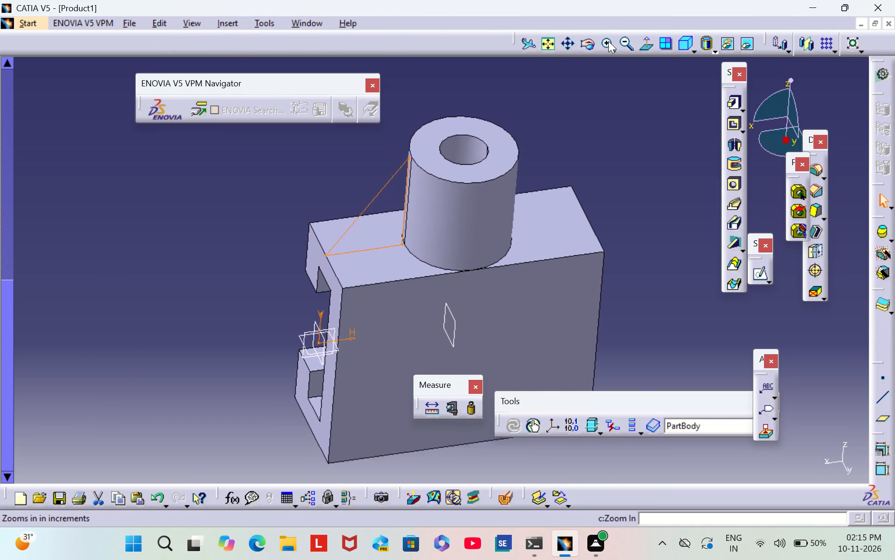
triple_click(608, 41)
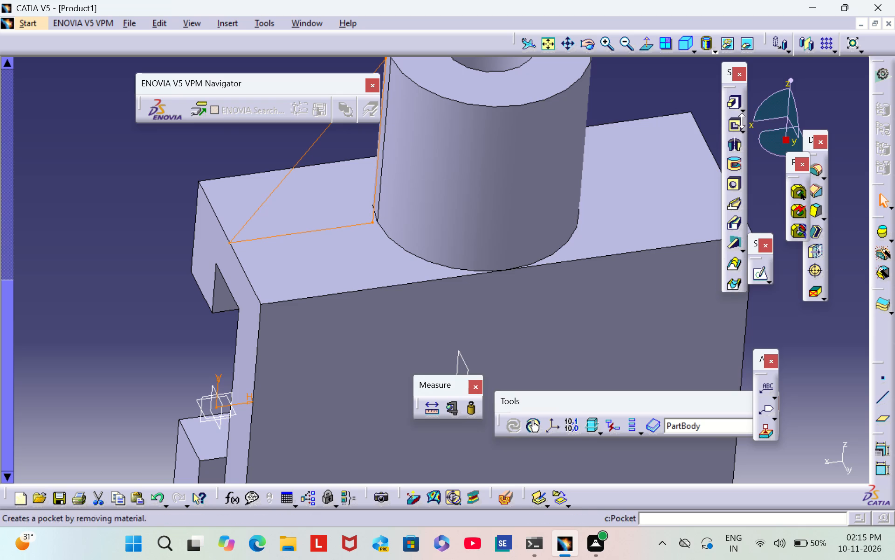
click(733, 104)
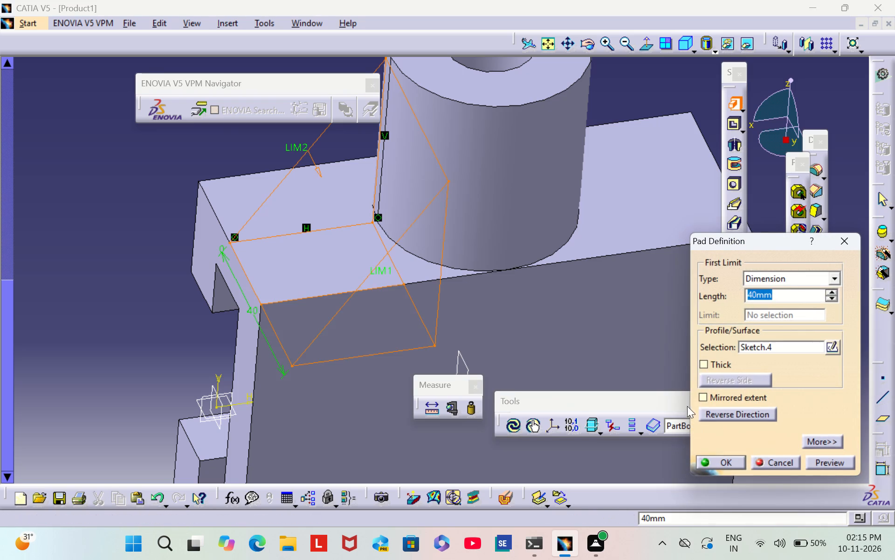
click(705, 395)
click(785, 294)
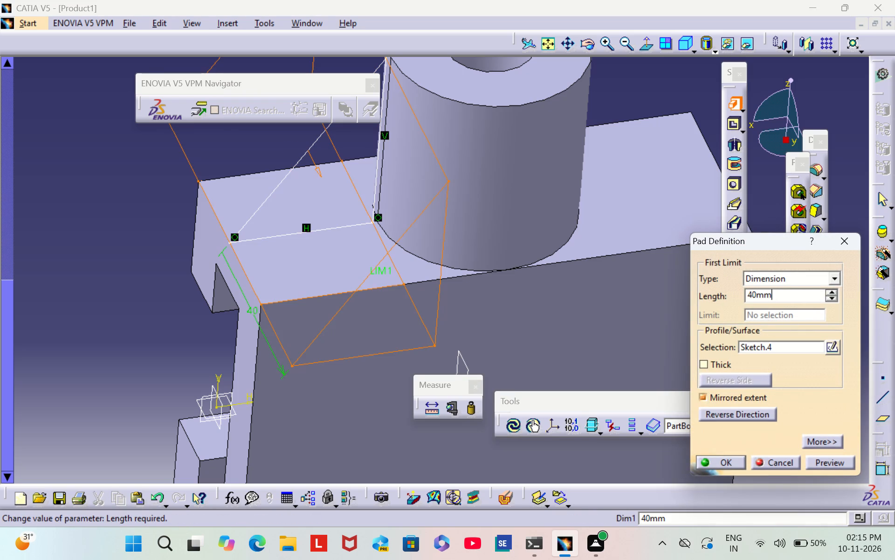
key(BackSpace)
key(BackSpace)
key(BackSpace)
key(BackSpace)
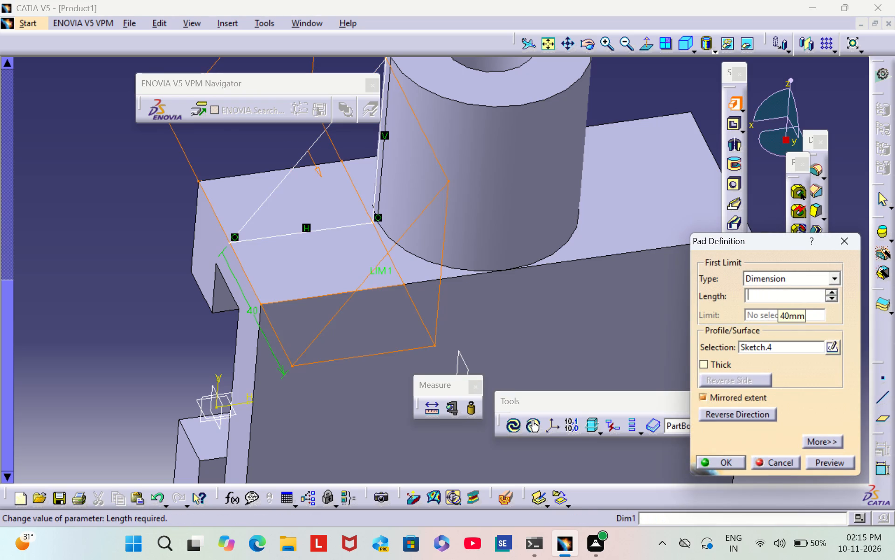
key(BackSpace)
key(5)
click(722, 462)
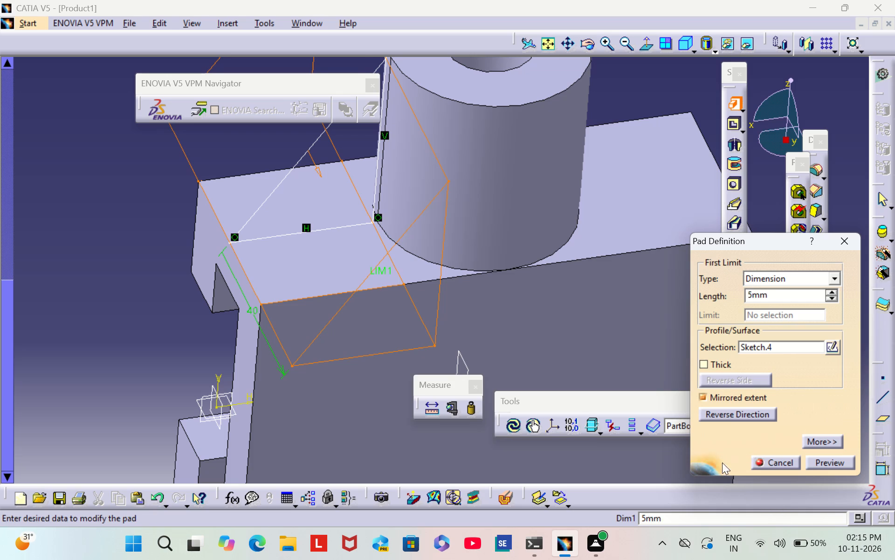
click(125, 280)
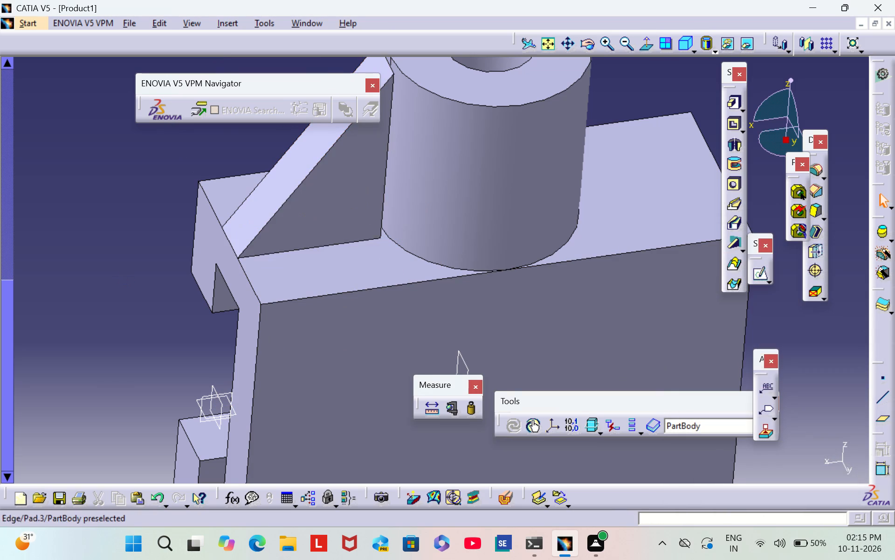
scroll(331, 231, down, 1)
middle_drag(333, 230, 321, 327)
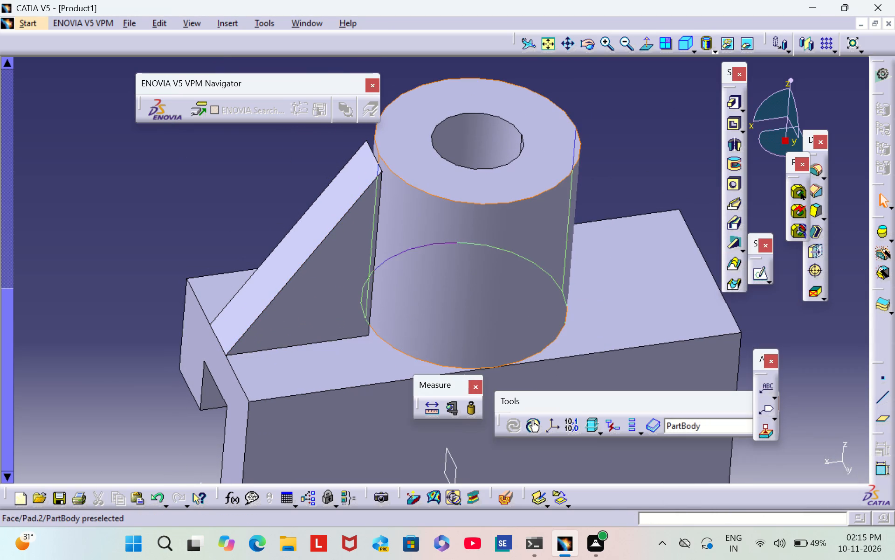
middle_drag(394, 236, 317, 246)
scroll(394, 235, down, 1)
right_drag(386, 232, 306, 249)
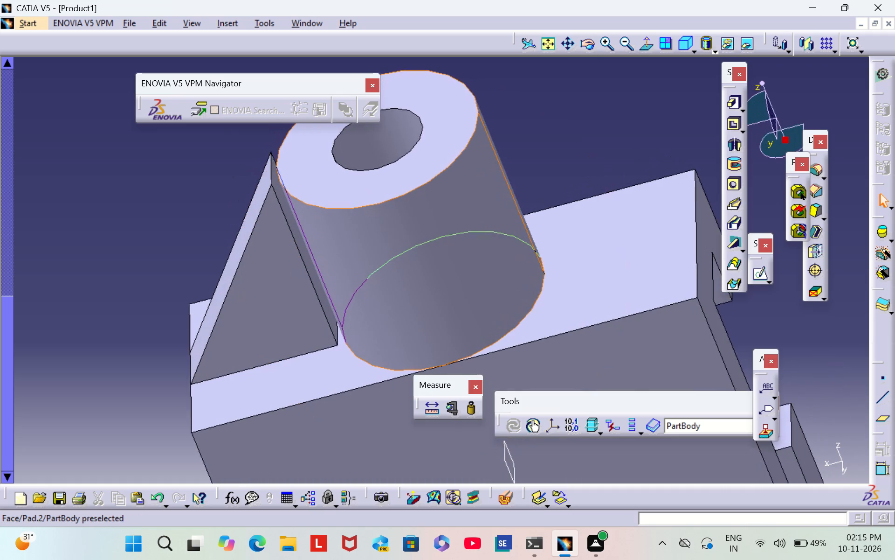
Inspect the rib's contact with the boss and undo the rib pad back to the triangle sketch.
middle_drag(317, 246, 422, 258)
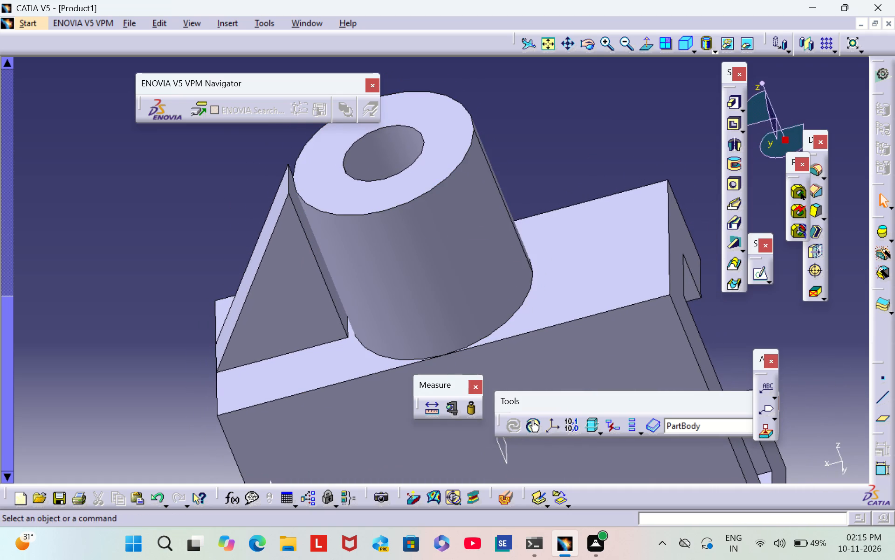
middle_drag(153, 302, 357, 270)
scroll(157, 303, down, 1)
right_drag(163, 303, 350, 258)
right_drag(349, 253, 344, 226)
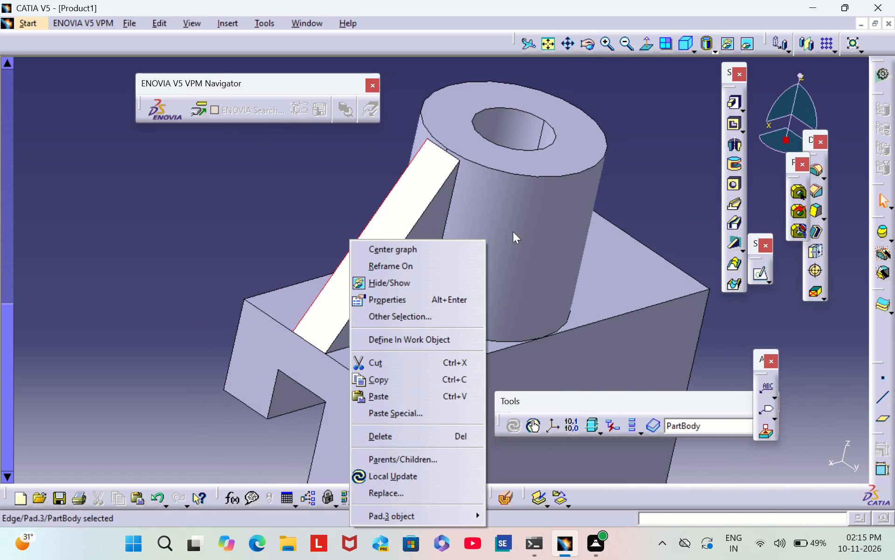
click(660, 176)
click(275, 182)
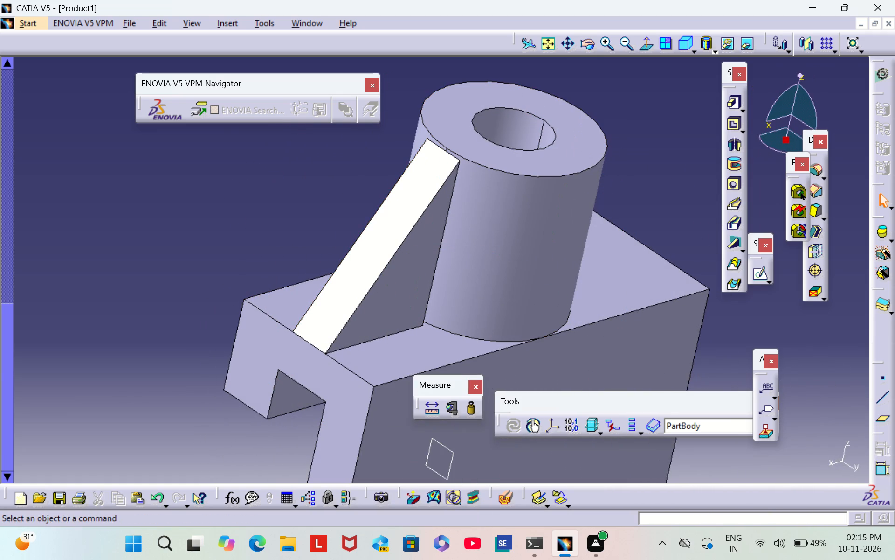
key(ctrl+z)
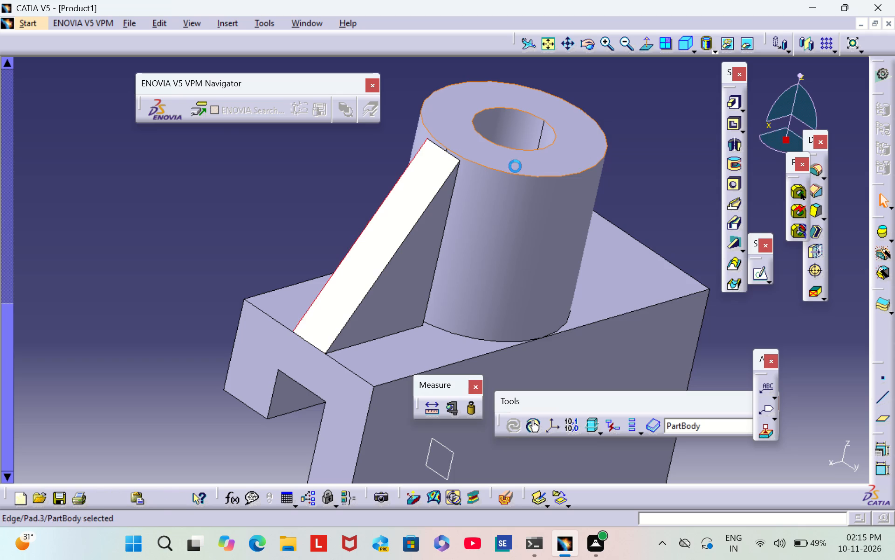
key(ctrl+z)
key(ctrl+z)
key(ctrl+z)
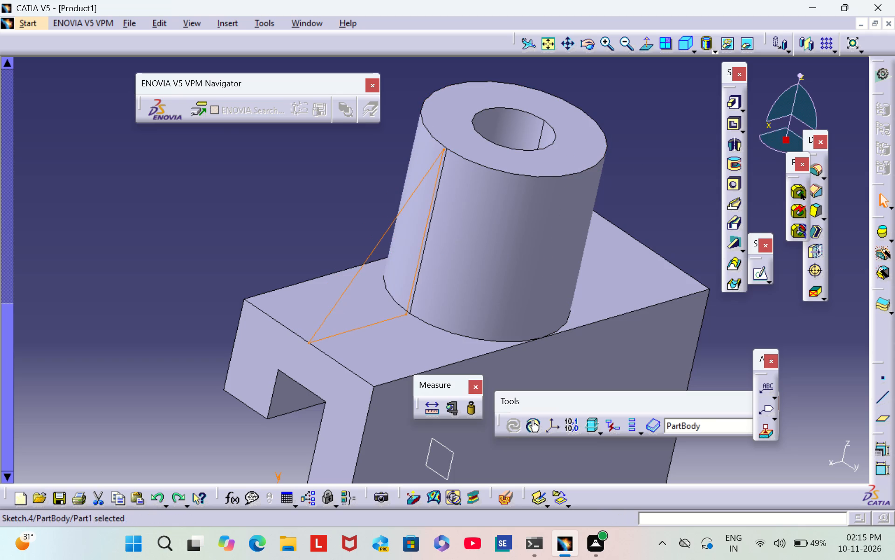
Edit the triangle sketch so its vertical side shifts onto the boss's outer edge, and return to the 3D part.
click(754, 276)
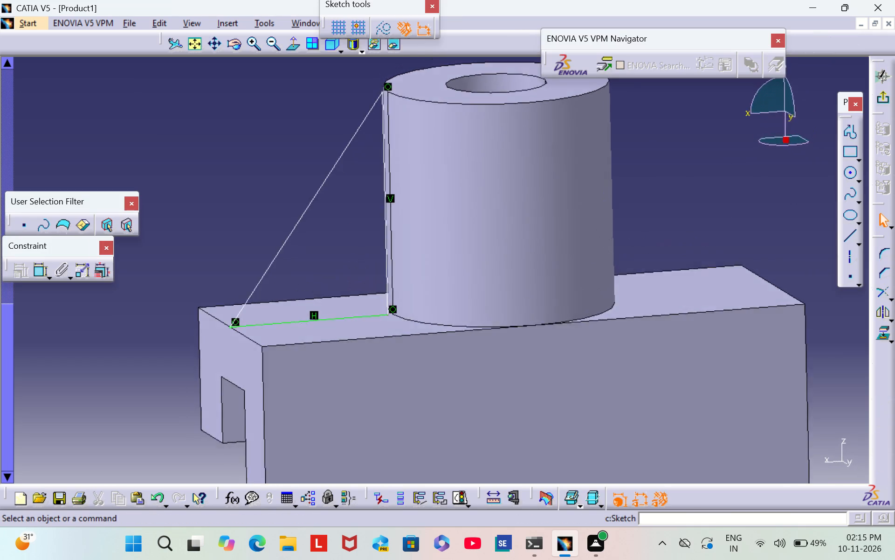
middle_drag(676, 198, 671, 263)
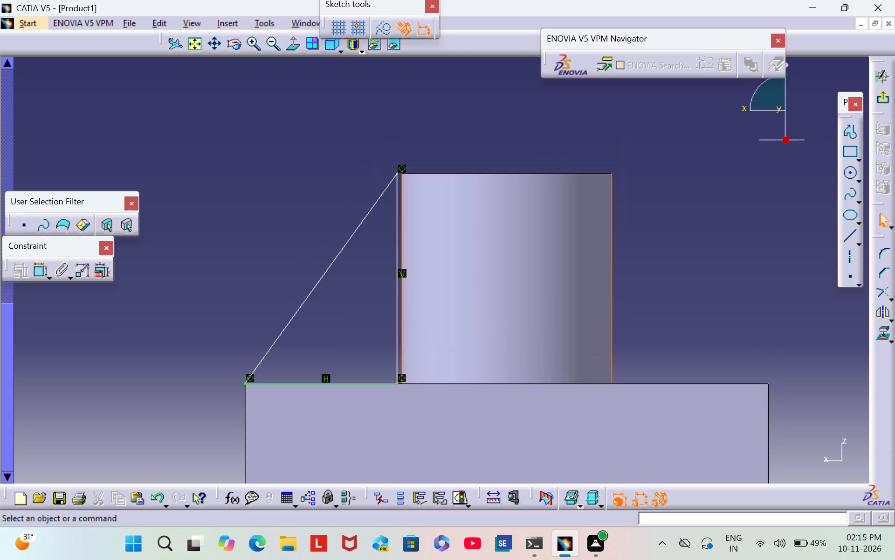
drag(396, 307, 400, 306)
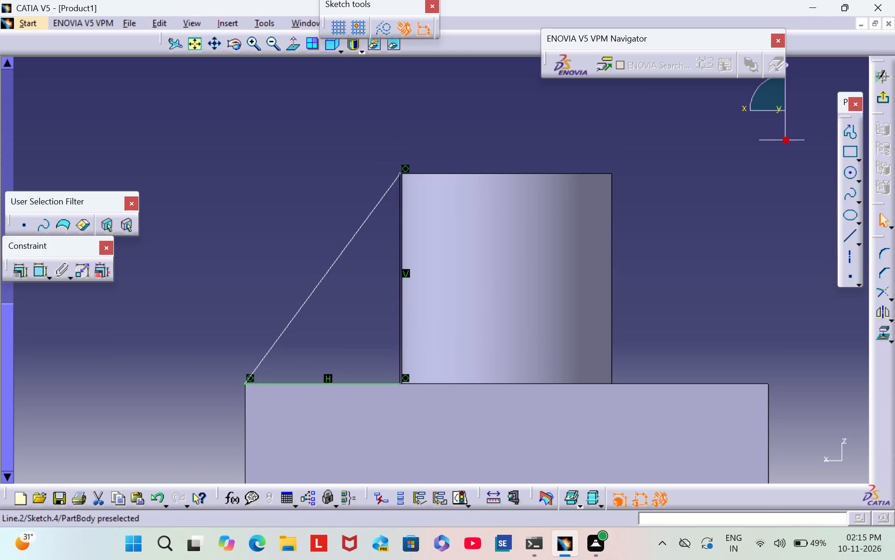
drag(400, 306, 405, 306)
click(757, 267)
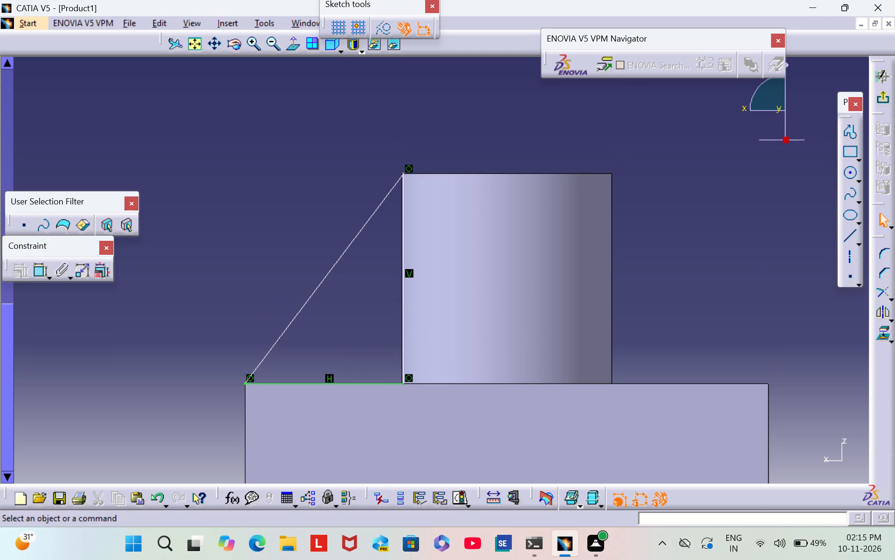
click(882, 99)
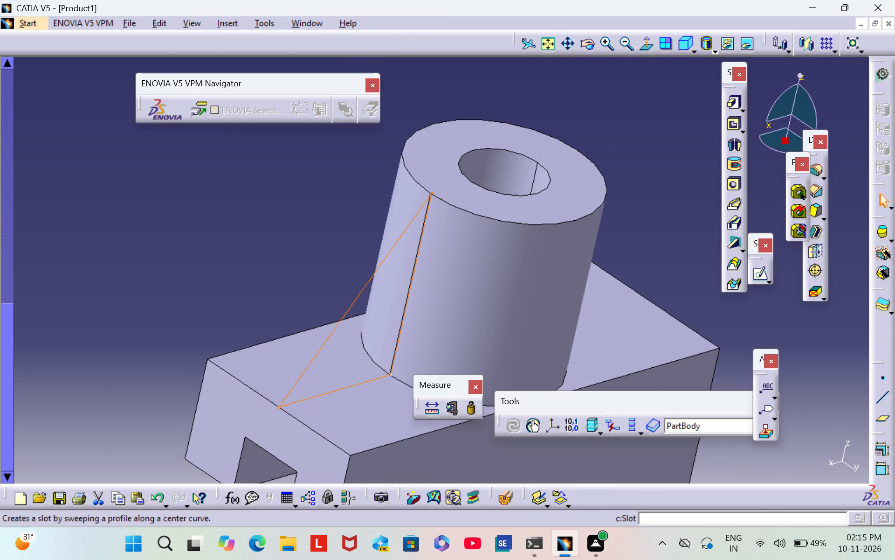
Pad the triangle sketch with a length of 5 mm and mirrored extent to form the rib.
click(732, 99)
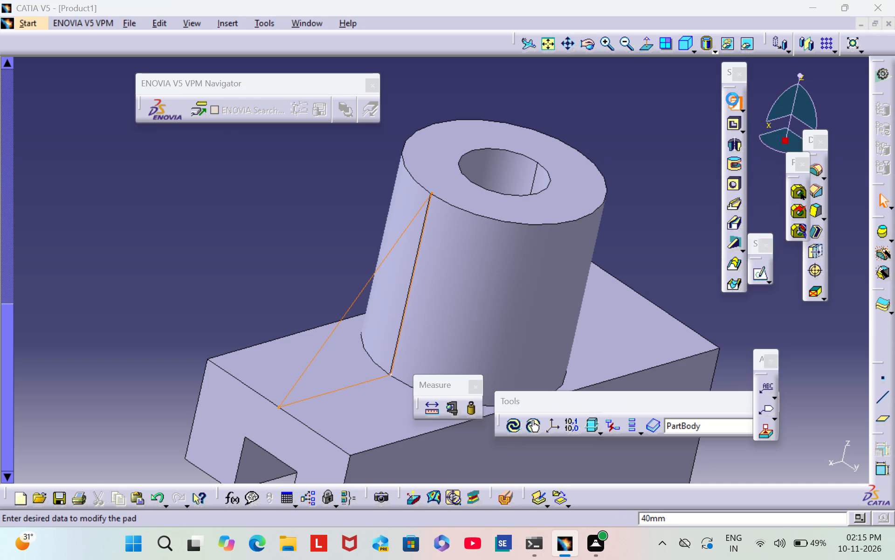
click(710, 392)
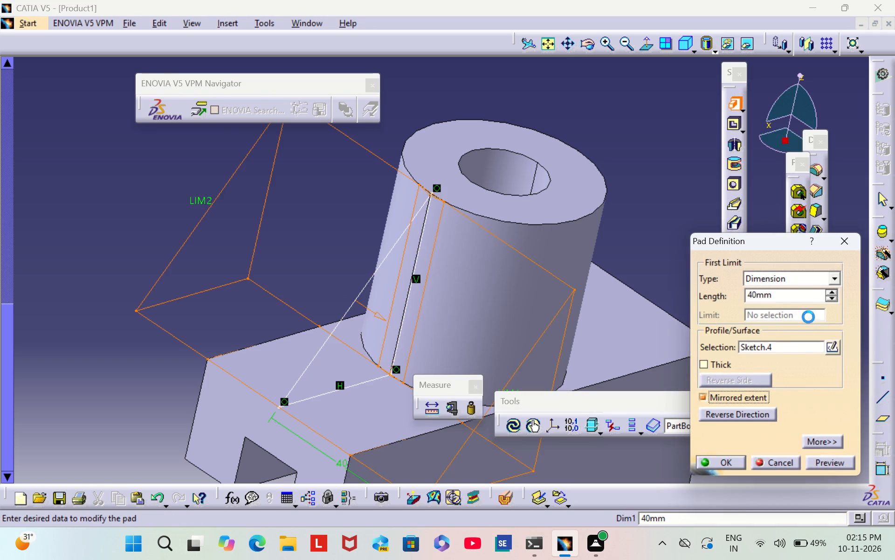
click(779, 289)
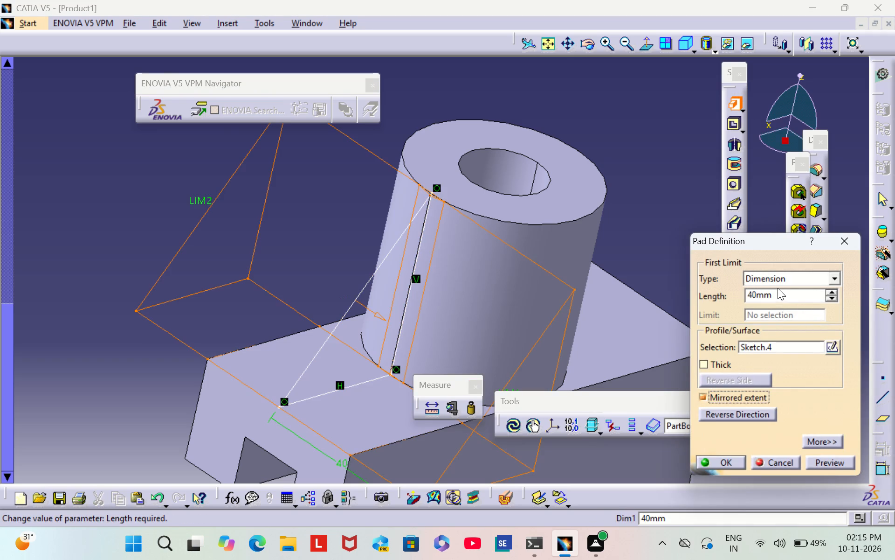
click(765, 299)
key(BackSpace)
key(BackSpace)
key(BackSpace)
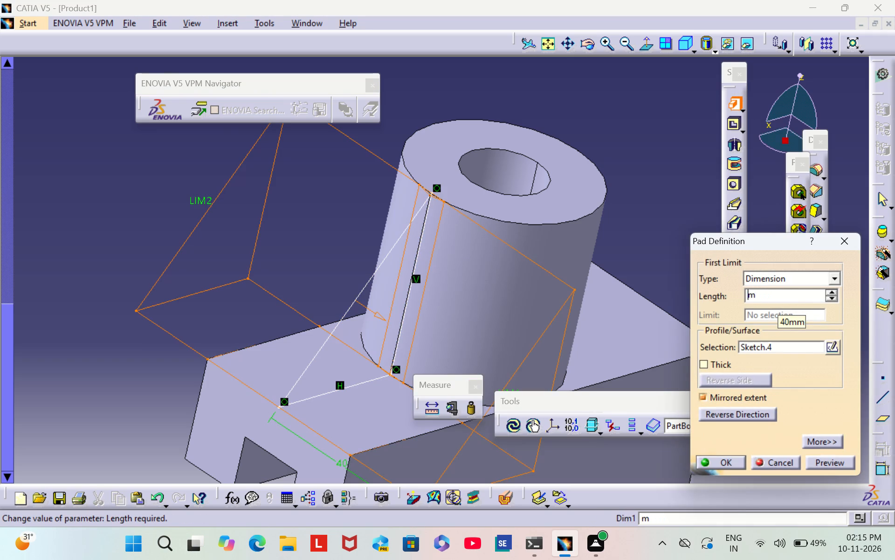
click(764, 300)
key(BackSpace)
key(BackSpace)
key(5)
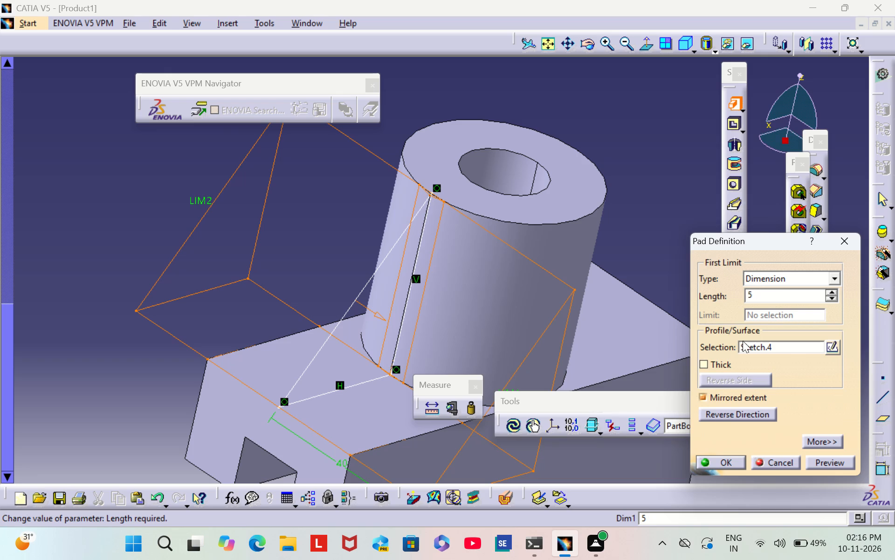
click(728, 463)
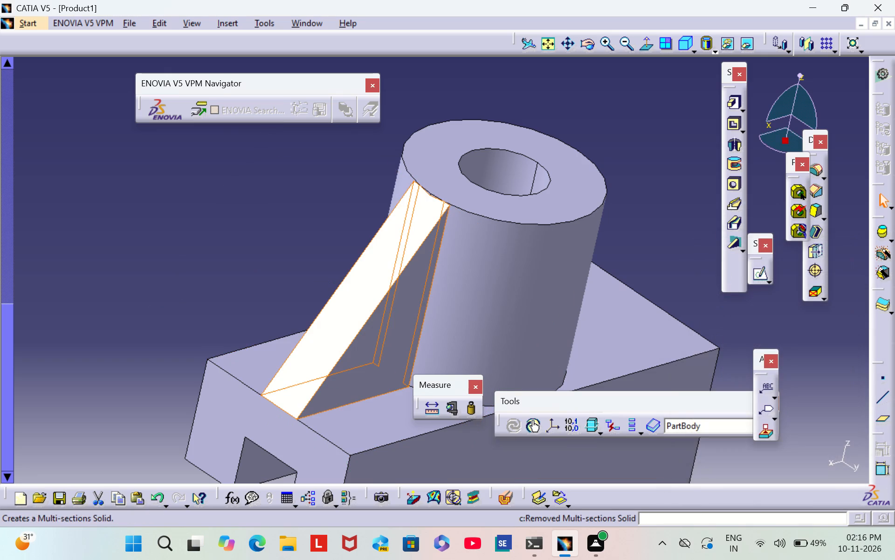
Examine from several sides how the rib meets the boss and the channel's top face.
click(680, 245)
scroll(668, 232, down, 1)
middle_drag(668, 232, 523, 260)
right_drag(661, 231, 523, 260)
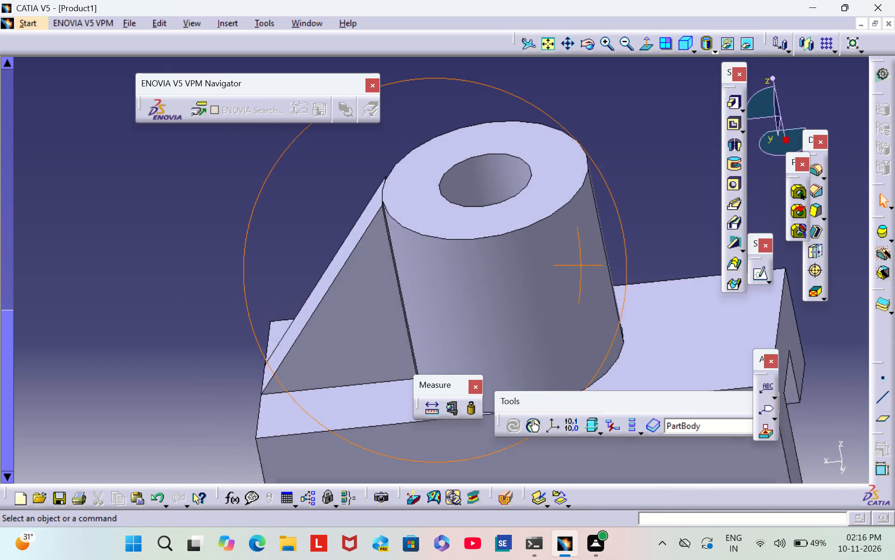
middle_drag(523, 260, 502, 246)
right_drag(523, 260, 510, 156)
middle_drag(248, 304, 294, 274)
right_drag(251, 301, 294, 274)
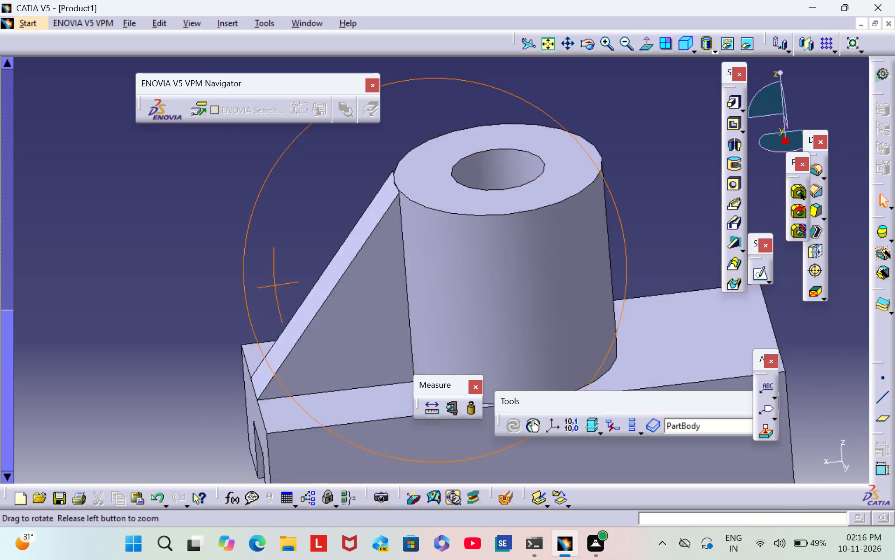
middle_drag(294, 274, 313, 293)
right_drag(294, 274, 313, 293)
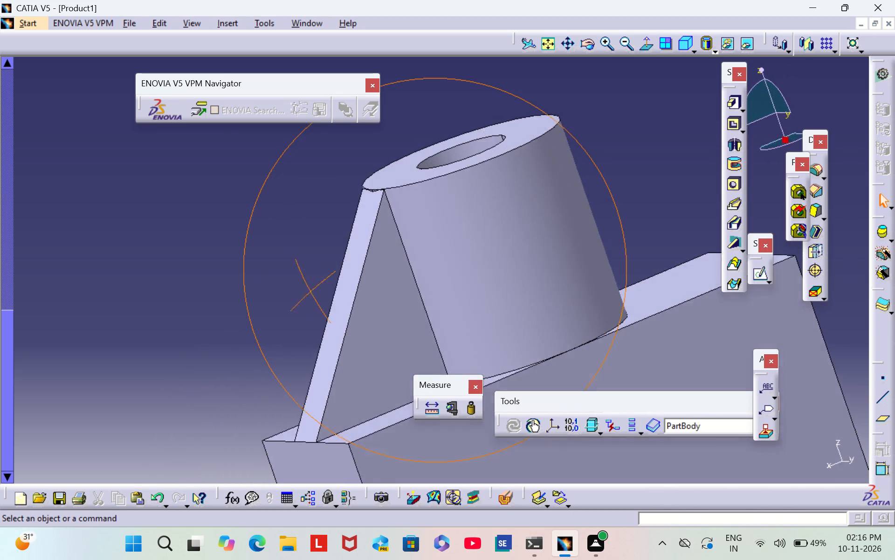
middle_drag(313, 293, 668, 270)
right_drag(313, 293, 668, 270)
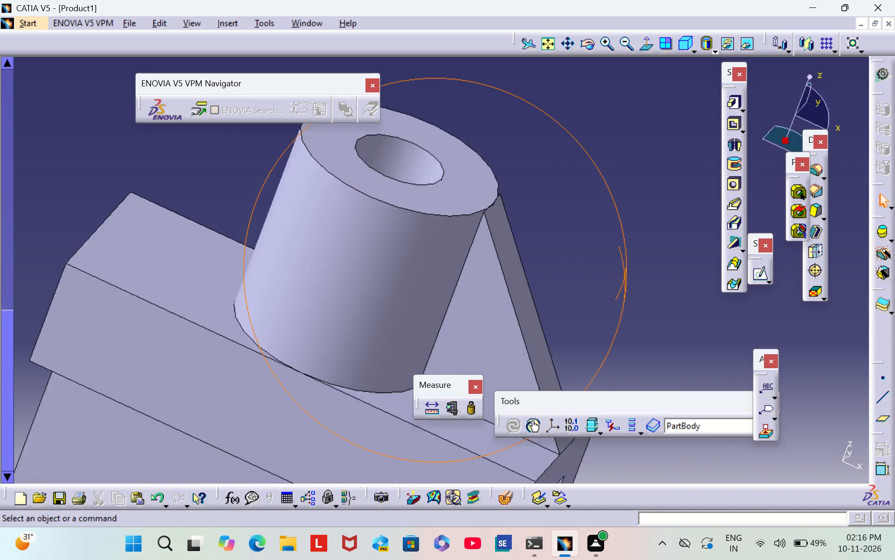
middle_drag(668, 270, 370, 396)
right_drag(668, 270, 370, 396)
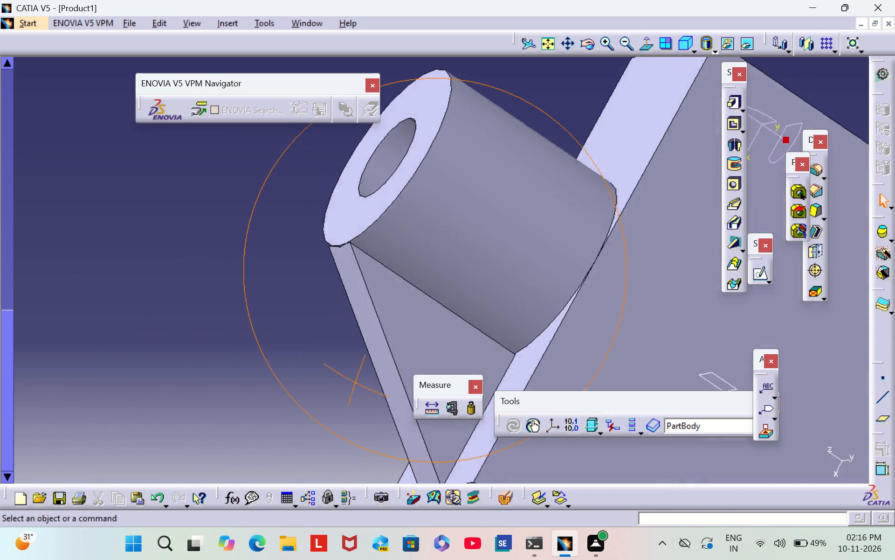
right_drag(370, 396, 390, 403)
middle_drag(370, 396, 399, 404)
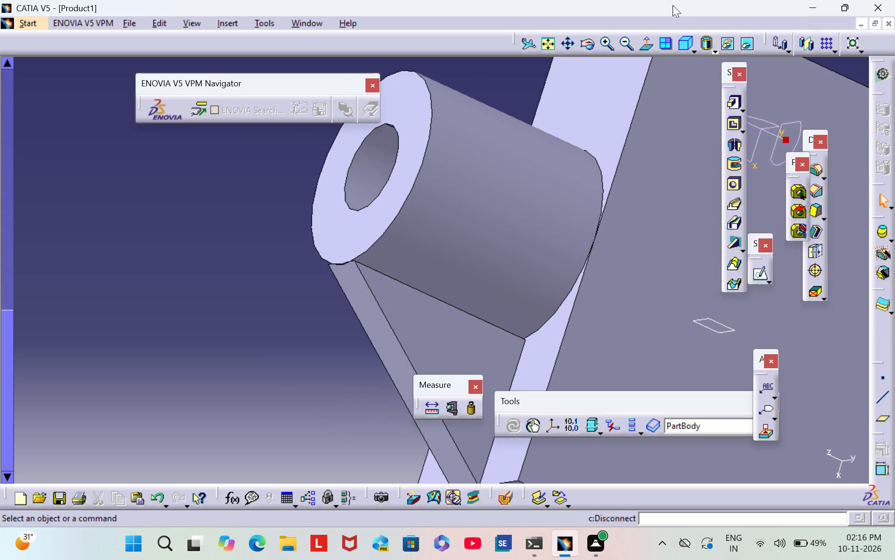
triple_click(628, 48)
double_click(628, 47)
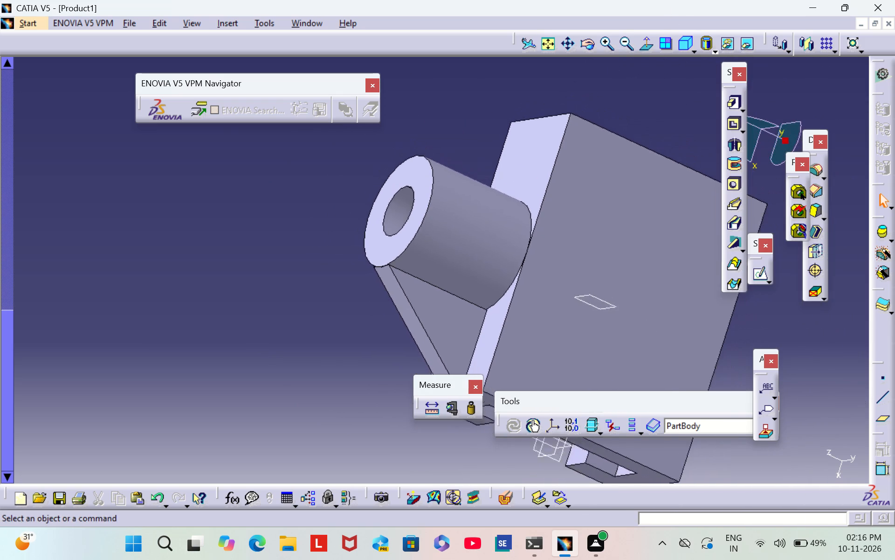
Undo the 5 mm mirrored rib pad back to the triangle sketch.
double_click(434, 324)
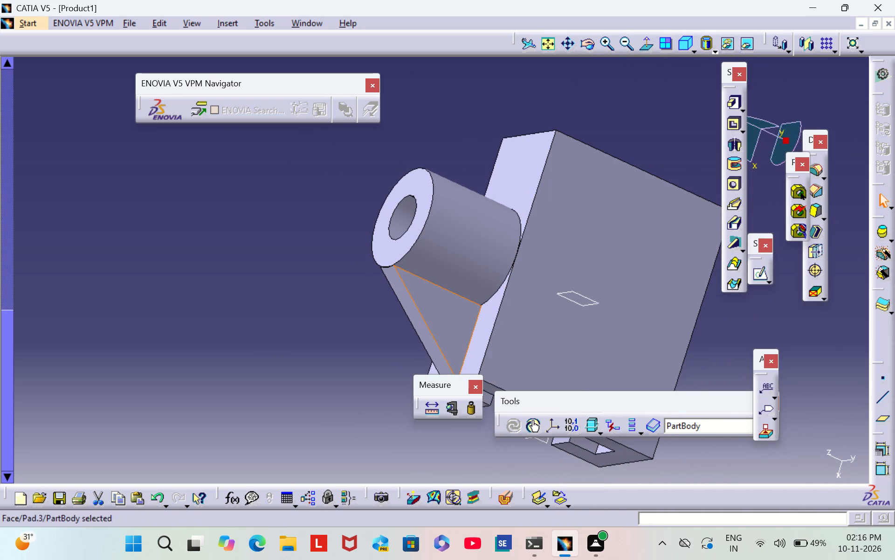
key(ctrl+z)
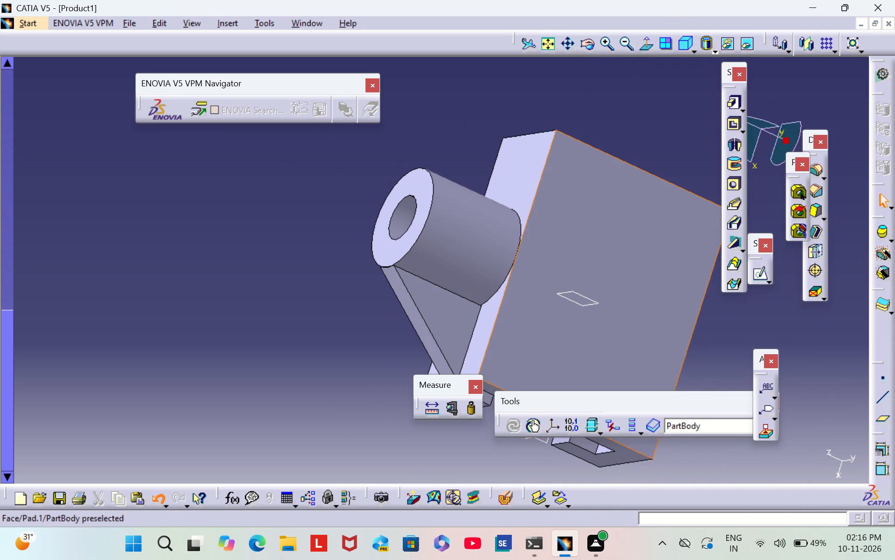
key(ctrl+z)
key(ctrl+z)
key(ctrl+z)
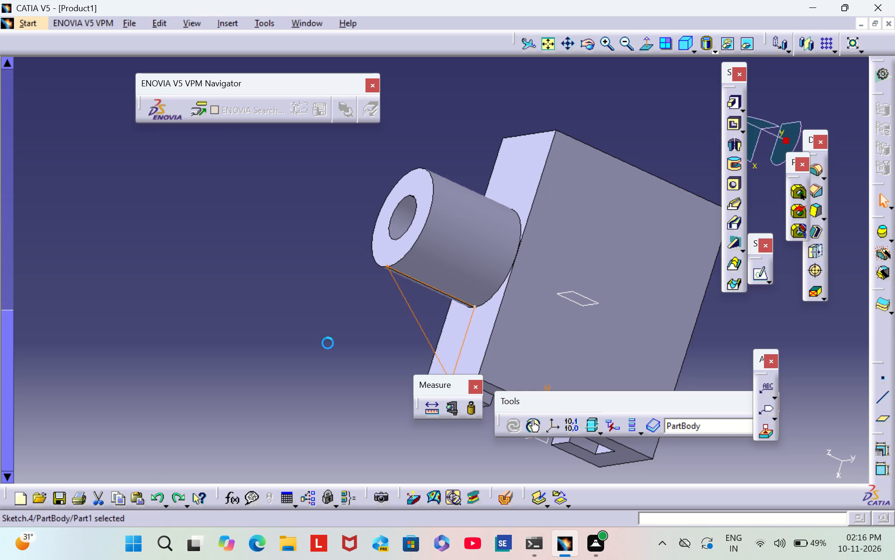
Edit the triangle sketch so its vertical side lies slightly inside the boss, and return to the 3D part.
click(762, 276)
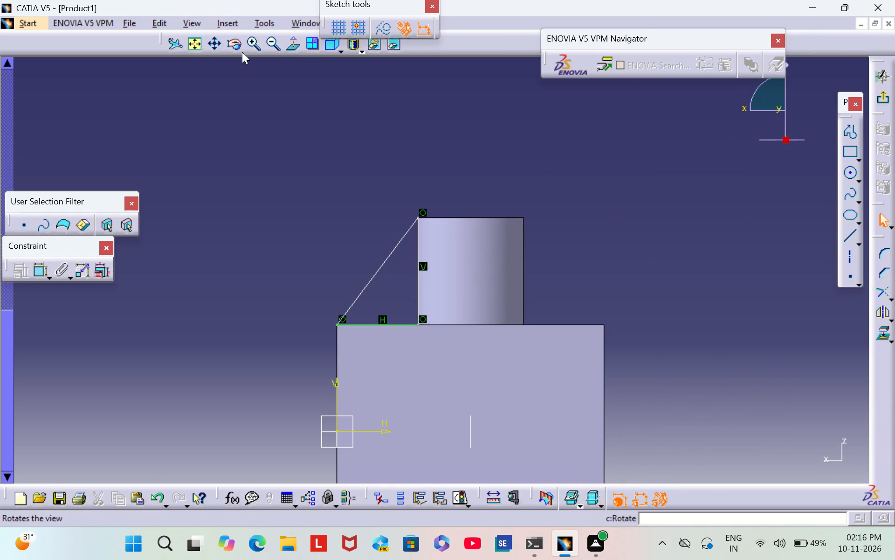
triple_click(250, 46)
triple_click(251, 46)
triple_click(251, 46)
triple_click(251, 46)
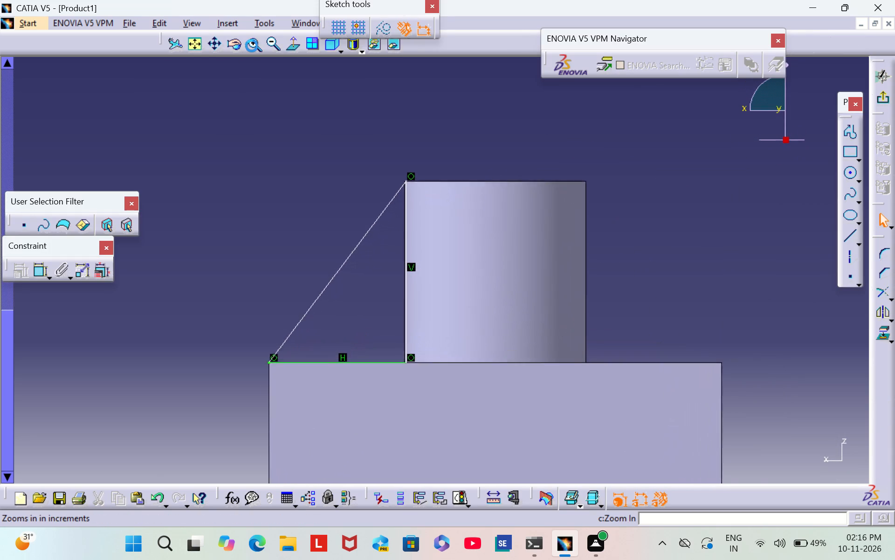
triple_click(252, 46)
triple_click(253, 46)
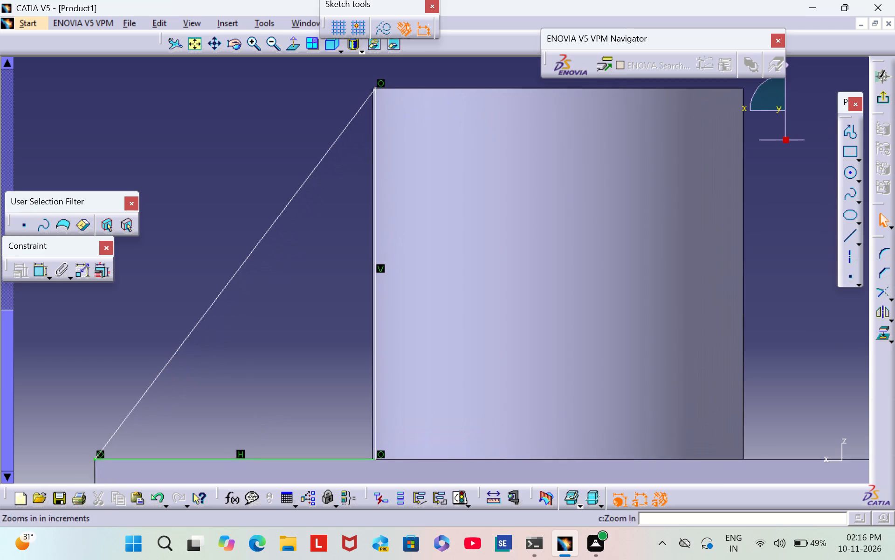
drag(370, 208, 378, 210)
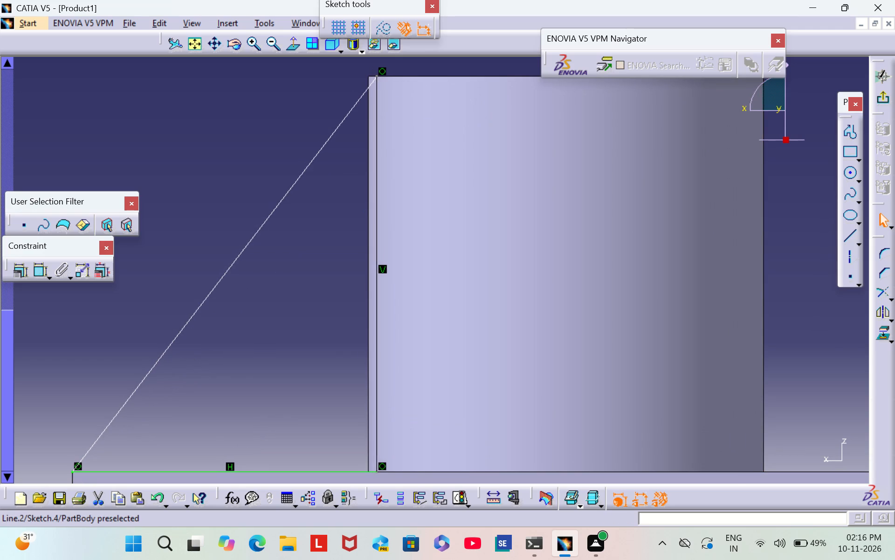
drag(378, 210, 380, 210)
click(159, 133)
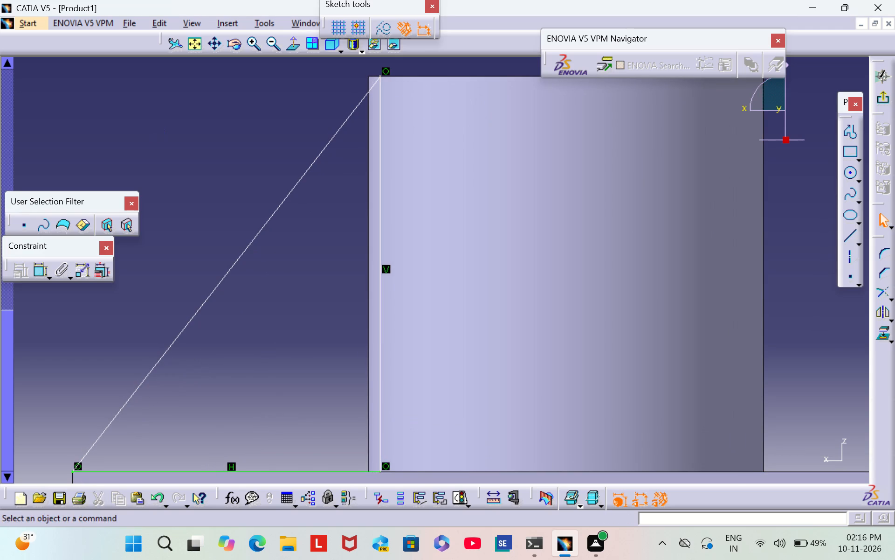
click(882, 103)
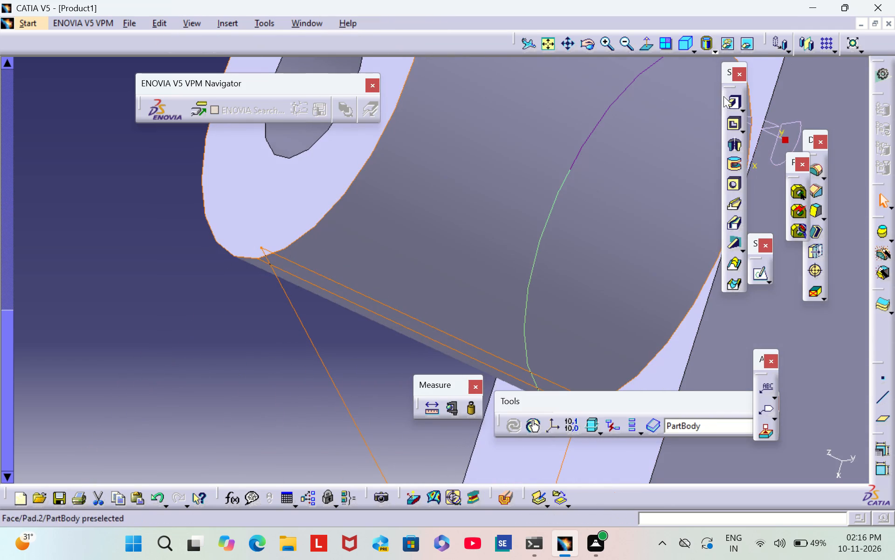
Pad the edited triangle sketch with a length of 5 mm and mirrored extent to form the rib.
click(738, 98)
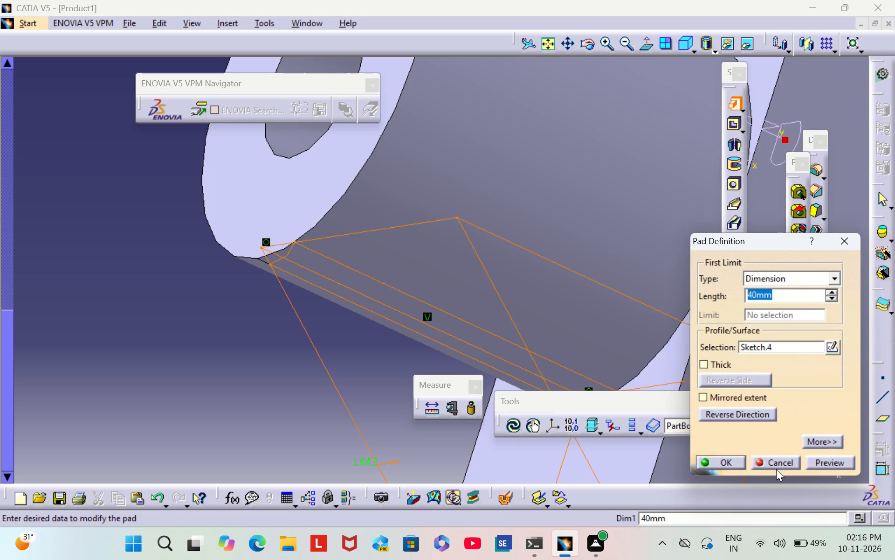
click(728, 396)
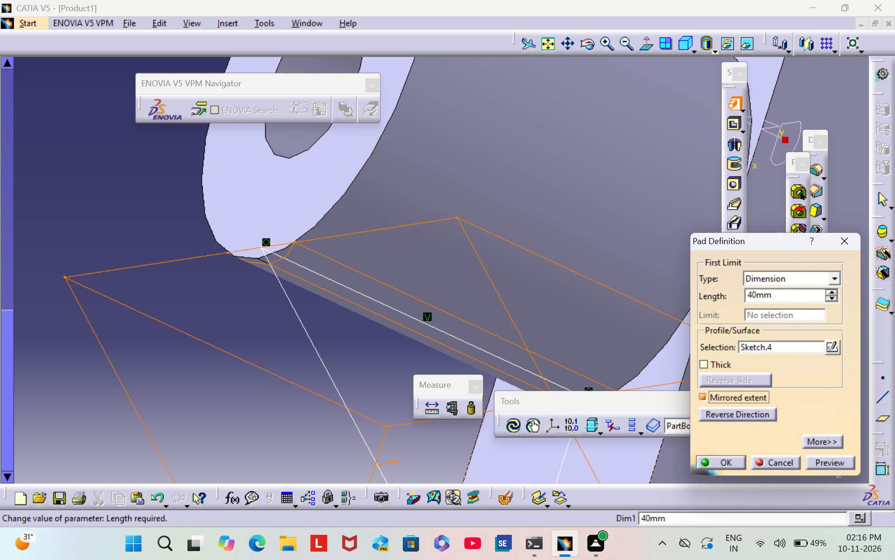
click(787, 299)
key(BackSpace)
key(BackSpace)
key(BackSpace)
key(BackSpace)
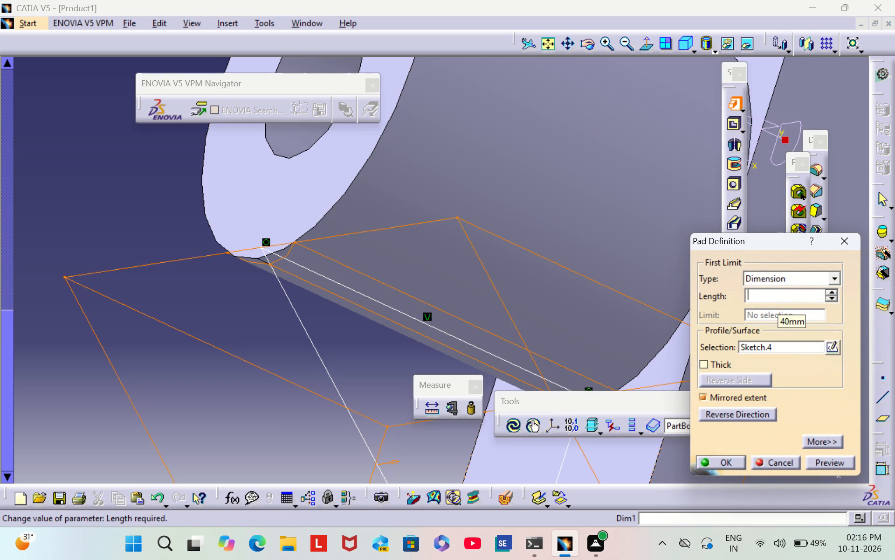
key(5)
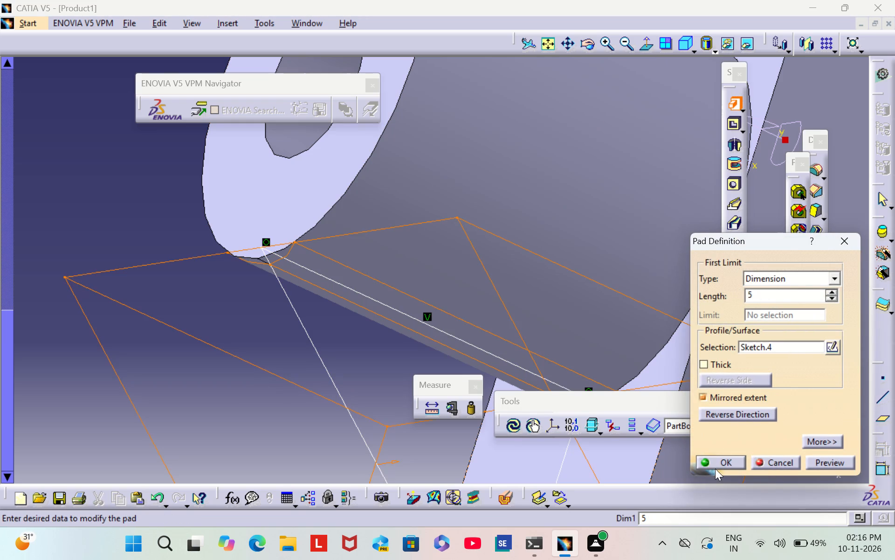
click(723, 457)
click(87, 383)
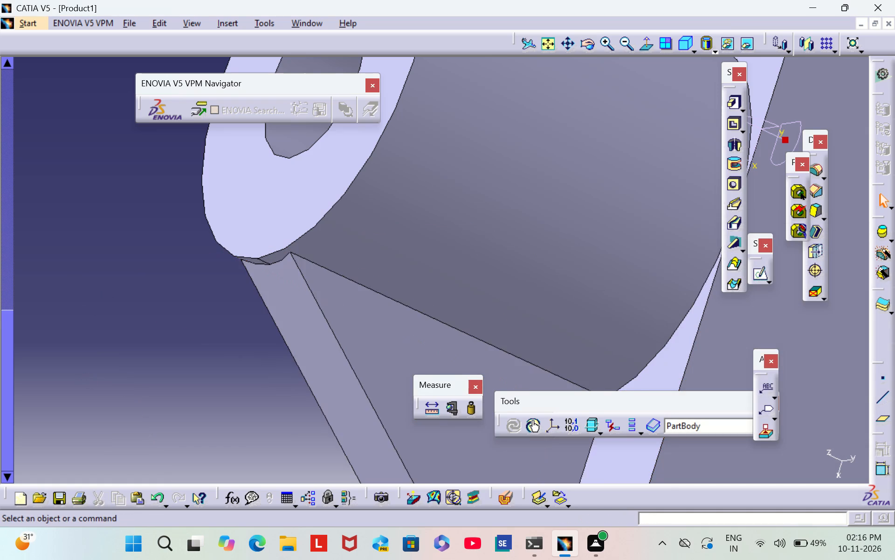
Examine from several sides how the rib meets the boss and channel, including the channel's open side and far end.
scroll(146, 363, down, 2)
middle_drag(147, 360, 560, 258)
right_drag(147, 359, 560, 258)
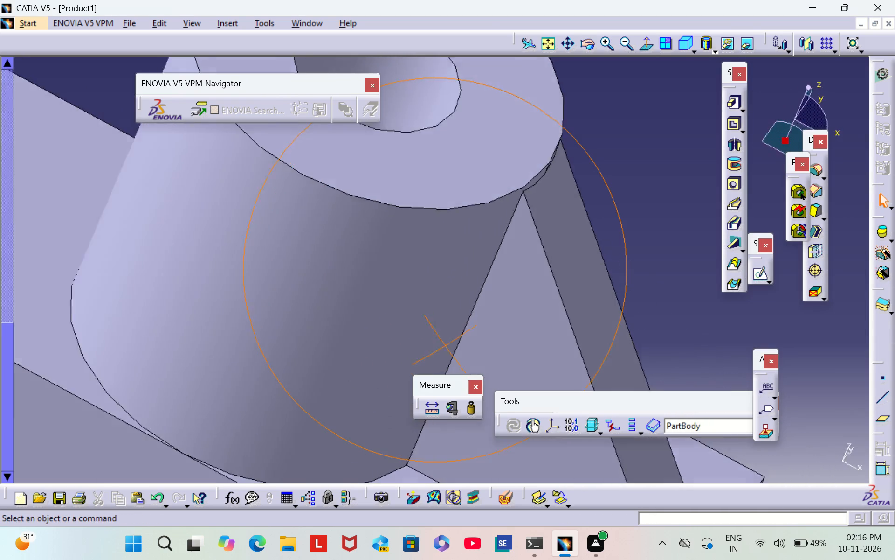
middle_drag(560, 258, 409, 167)
right_drag(560, 258, 409, 167)
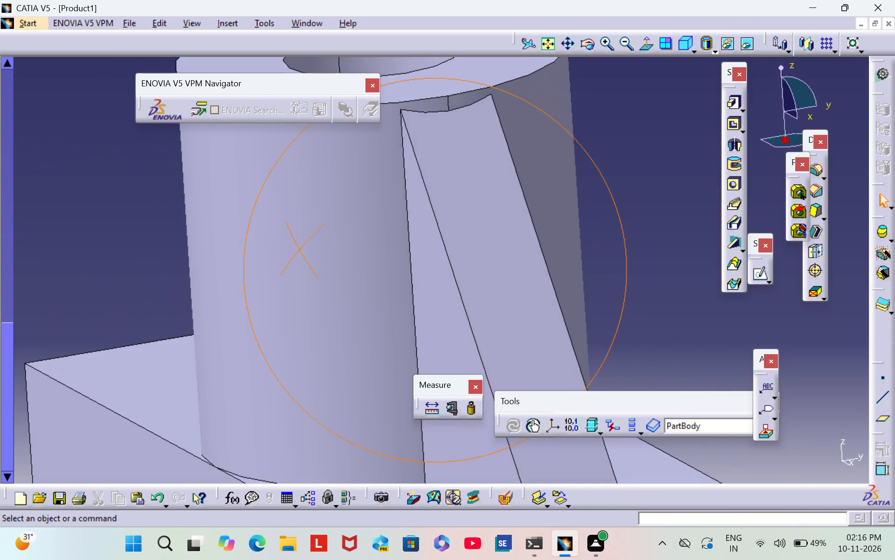
right_drag(409, 167, 398, 199)
middle_drag(409, 167, 398, 199)
triple_click(630, 46)
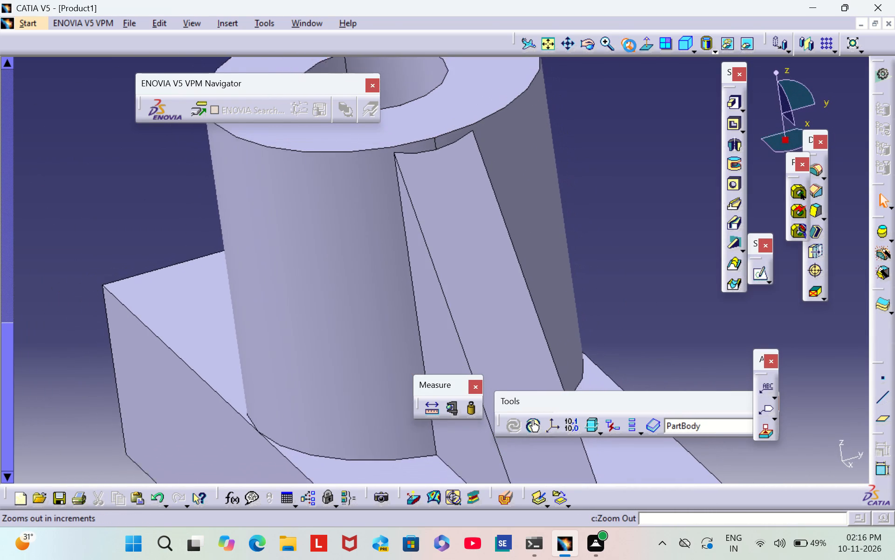
triple_click(630, 46)
click(630, 45)
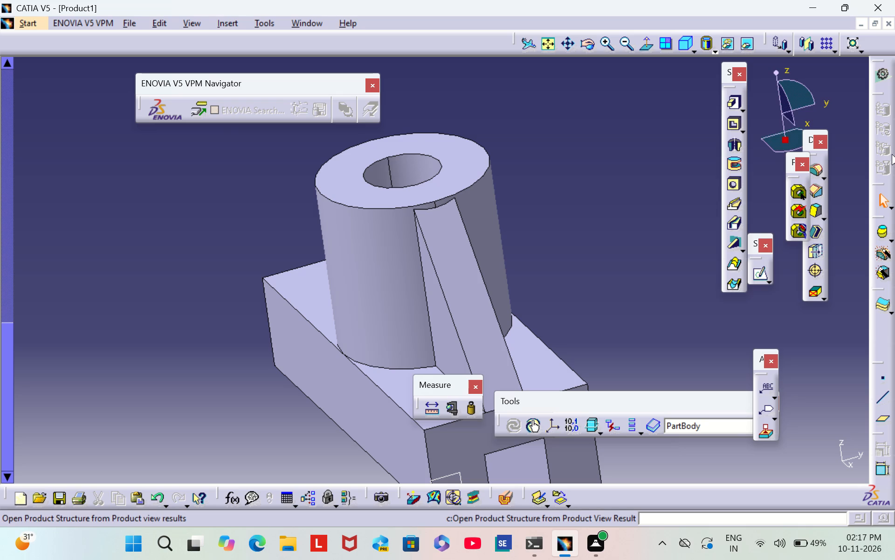
click(628, 35)
click(618, 49)
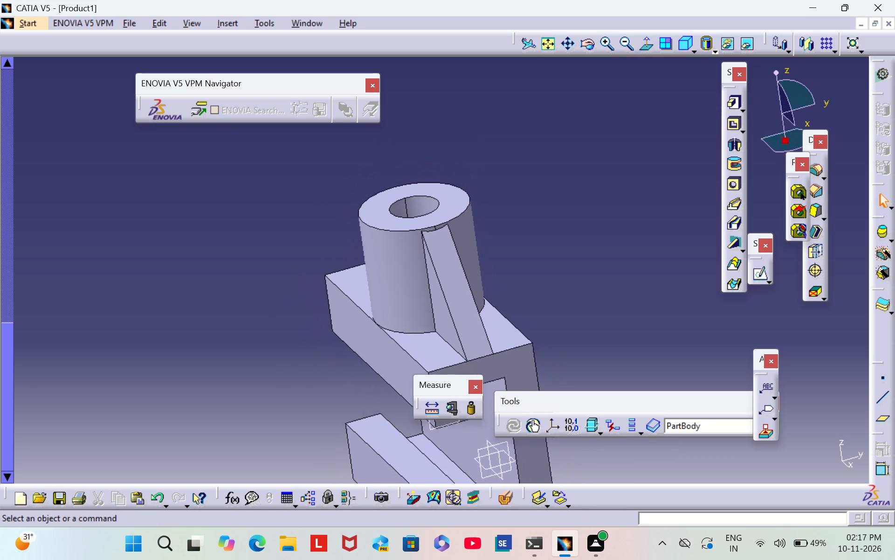
middle_drag(557, 286, 551, 202)
middle_drag(558, 204, 514, 216)
right_drag(559, 204, 514, 216)
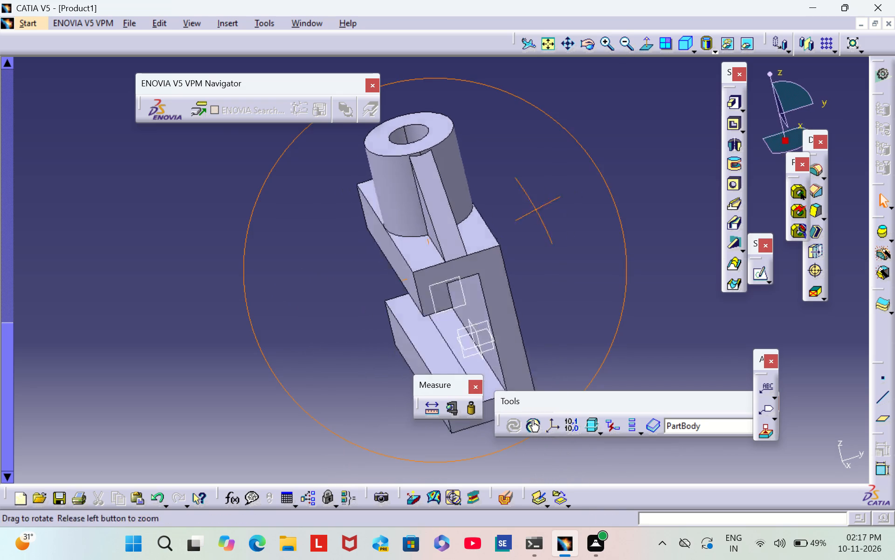
middle_drag(514, 216, 333, 358)
right_drag(514, 216, 333, 358)
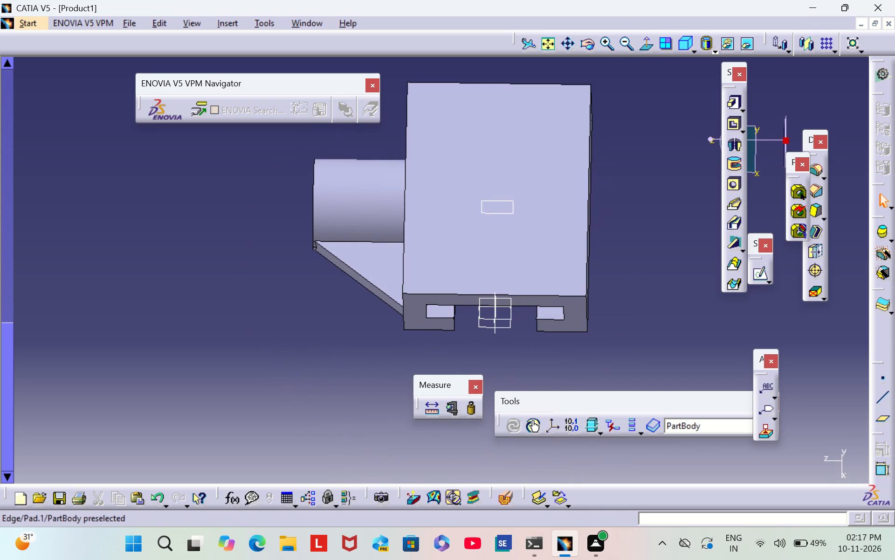
scroll(642, 185, down, 2)
middle_drag(641, 202, 594, 303)
middle_drag(321, 203, 440, 210)
right_drag(322, 202, 440, 210)
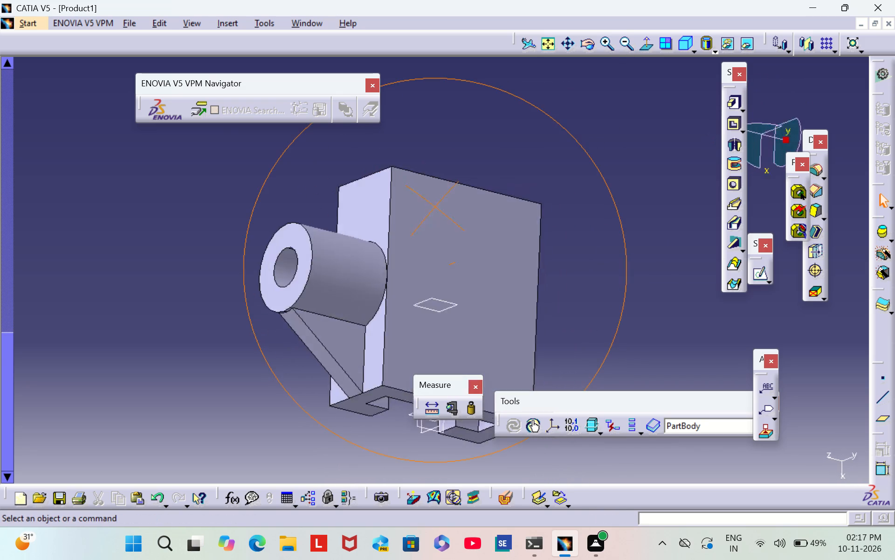
right_drag(440, 210, 305, 414)
middle_drag(440, 210, 306, 414)
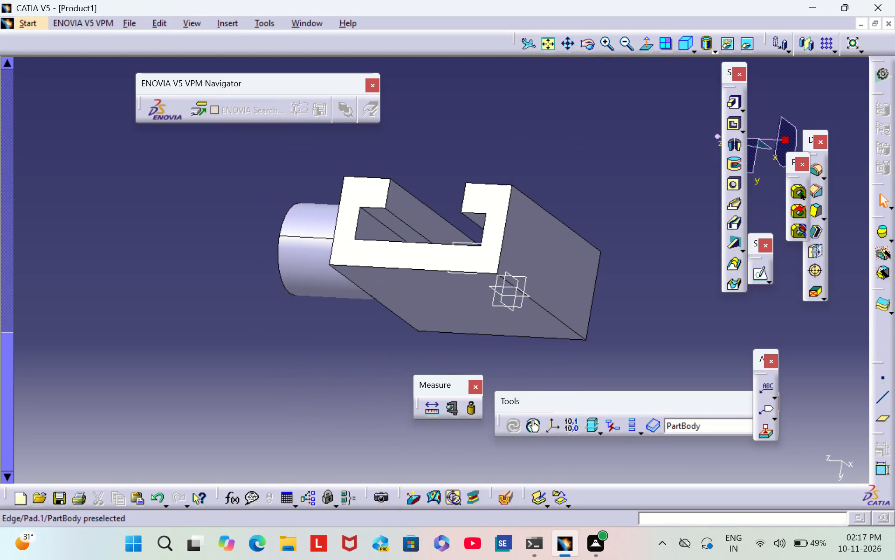
On the channel's end face away from the rib, sketch a rectangle about 80 mm high around the C-profile's outline.
click(357, 248)
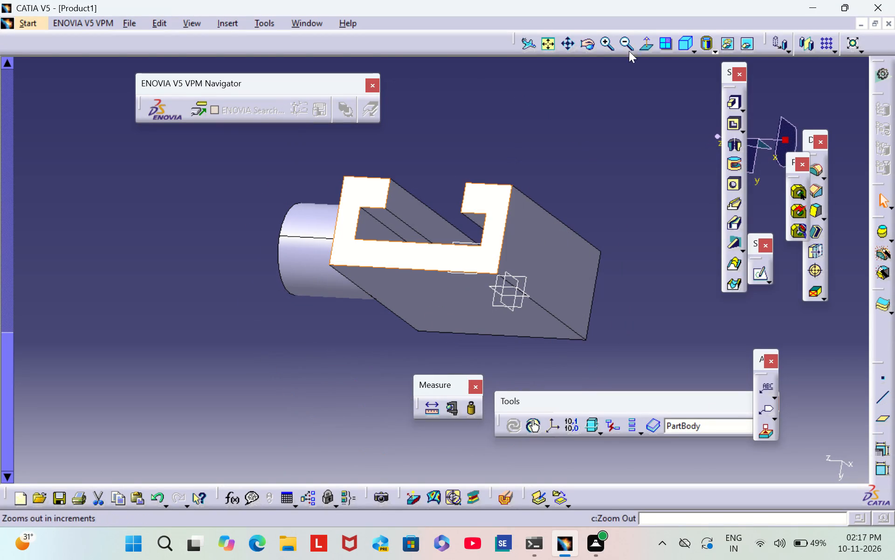
click(761, 279)
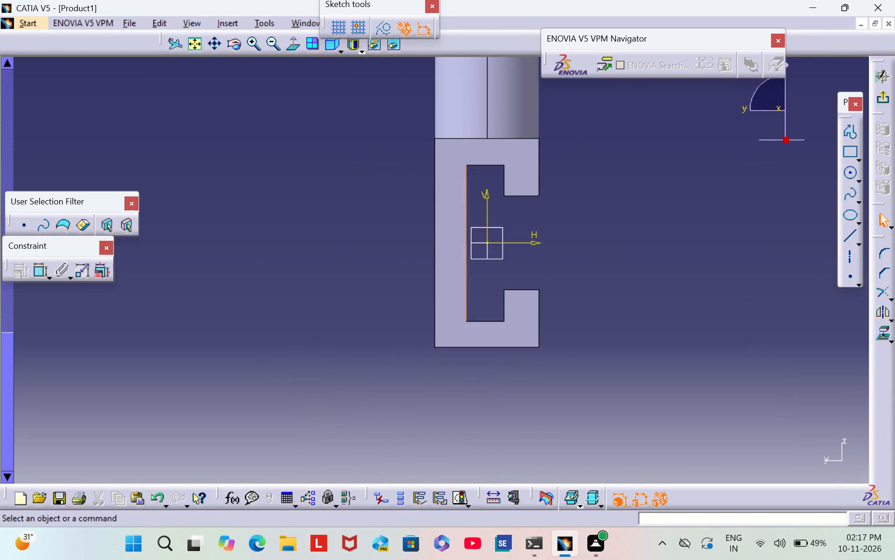
scroll(251, 143, down, 1)
middle_drag(251, 146, 233, 217)
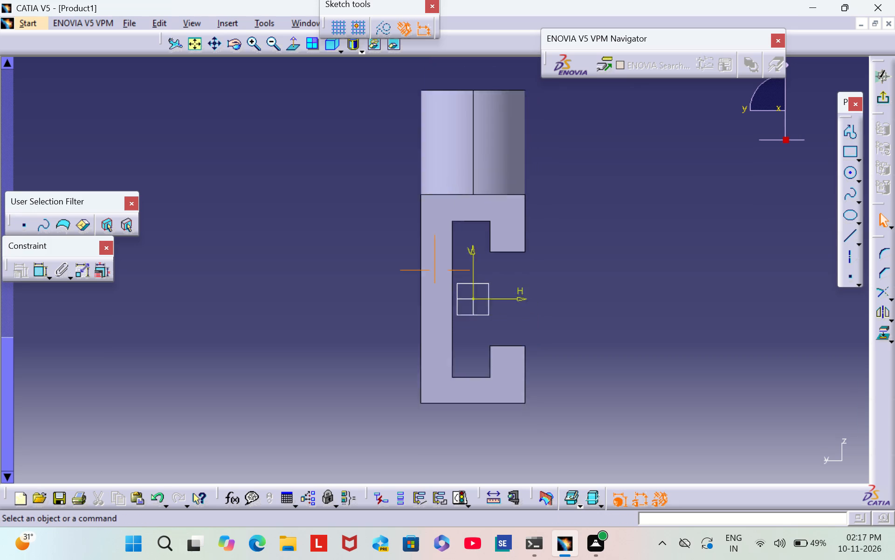
middle_drag(233, 217, 221, 259)
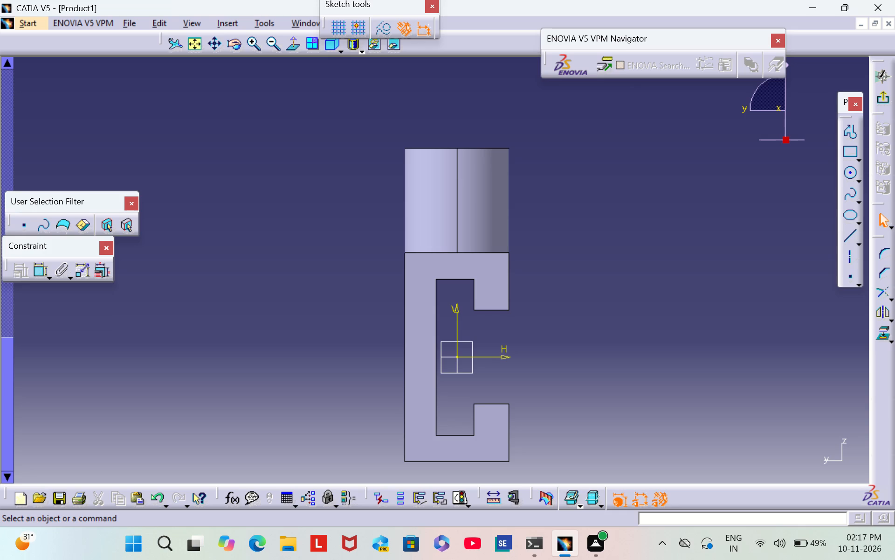
middle_drag(581, 400, 579, 370)
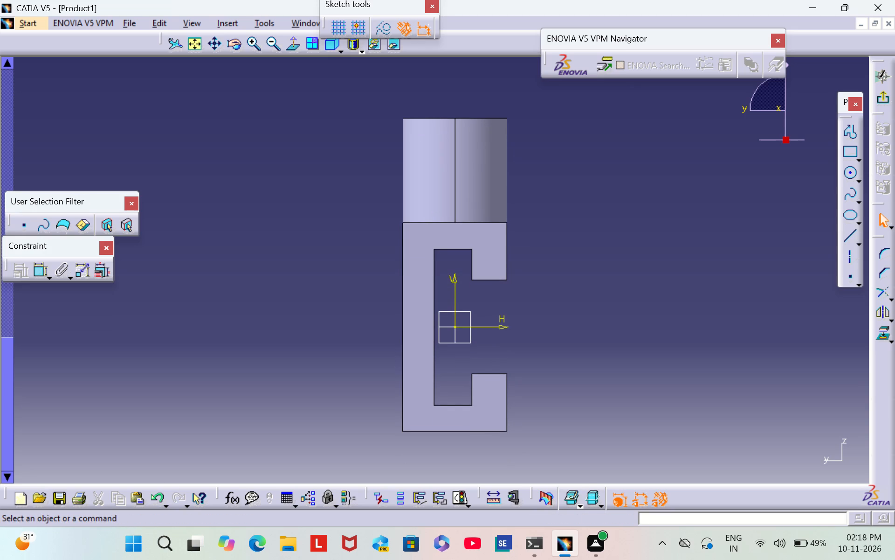
scroll(87, 172, up, 20)
scroll(87, 172, up, 2)
scroll(87, 165, down, 2)
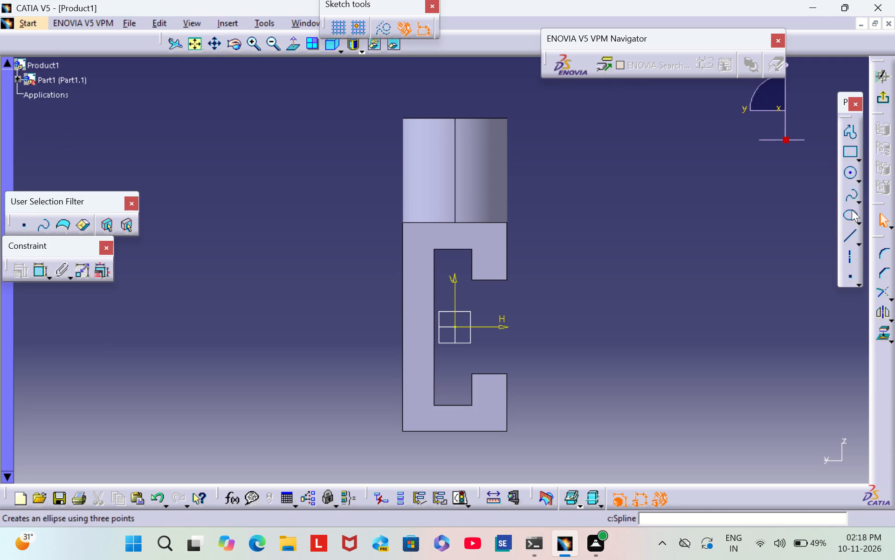
click(848, 152)
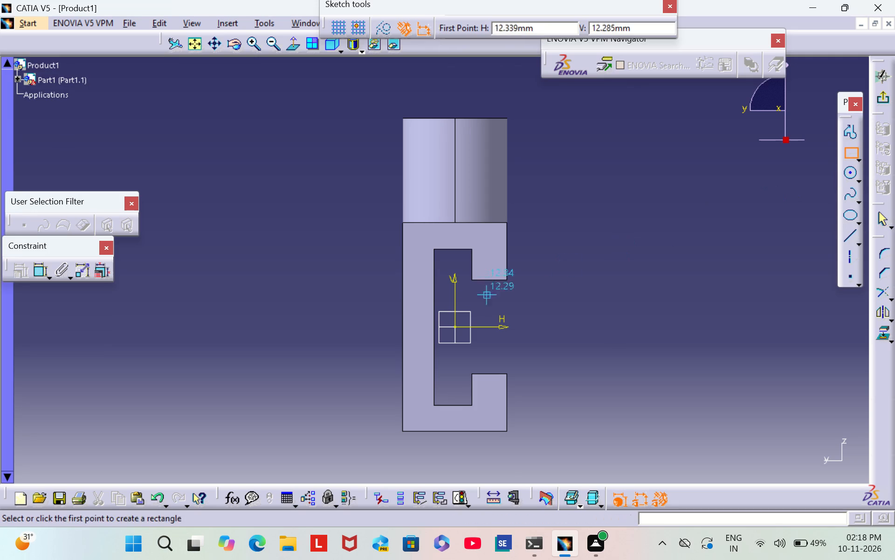
click(404, 223)
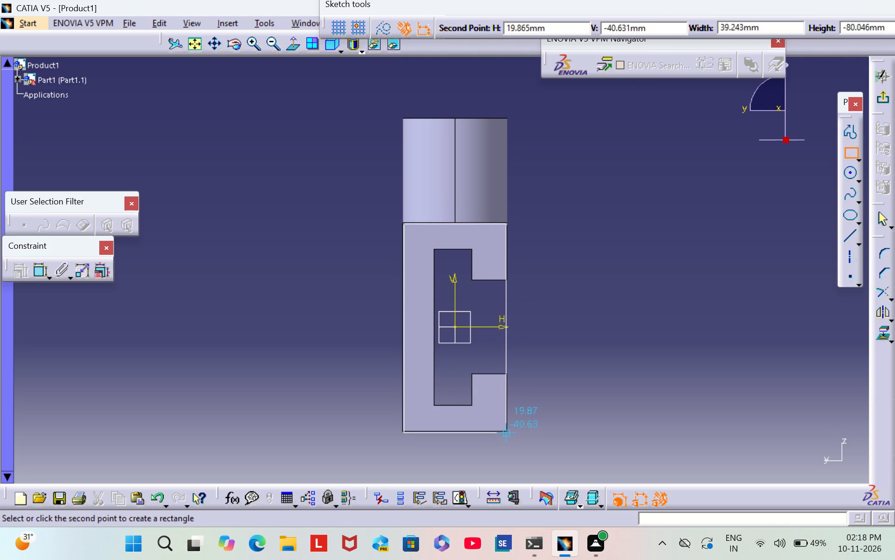
click(501, 434)
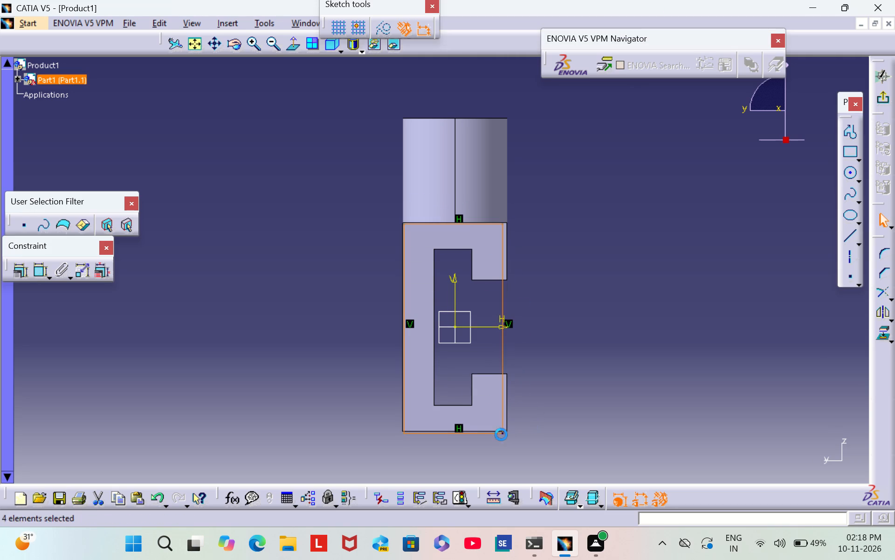
click(637, 353)
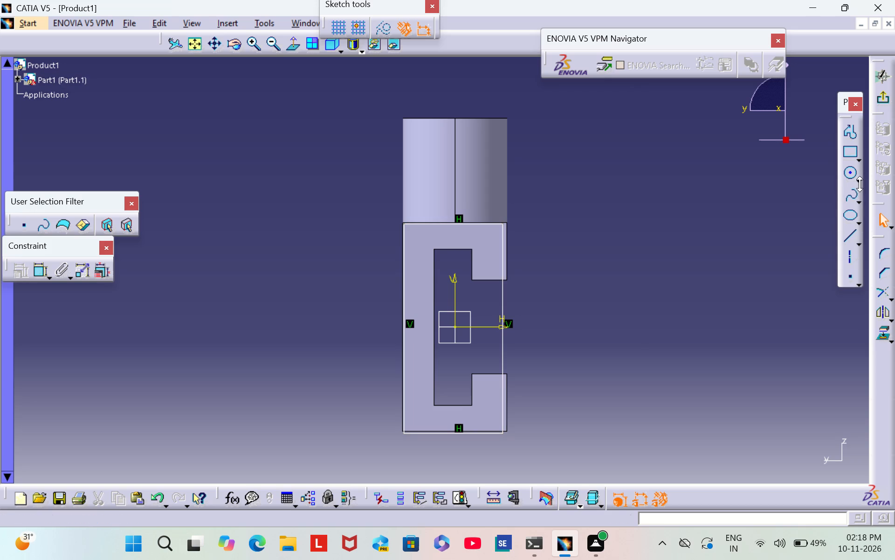
Make the rectangle's top side coincident with the channel's top edge beneath the boss.
triple_click(38, 271)
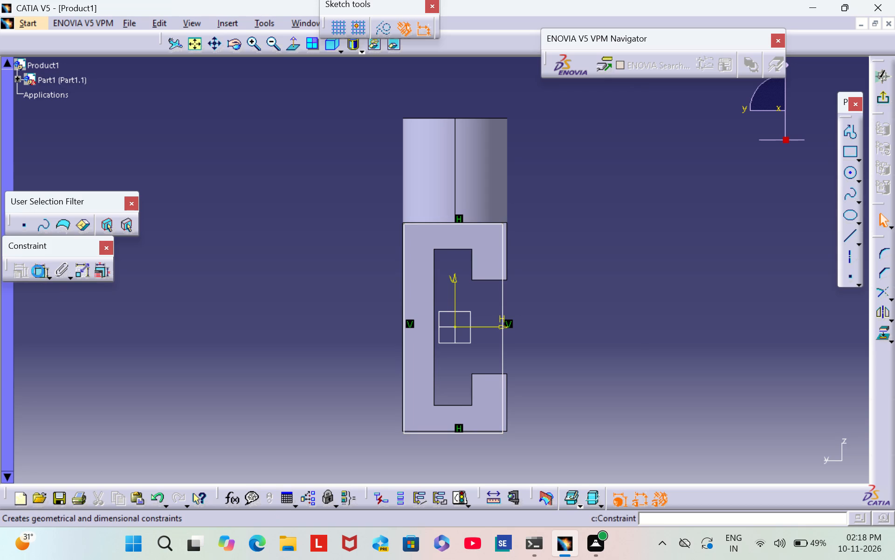
triple_click(38, 271)
double_click(38, 271)
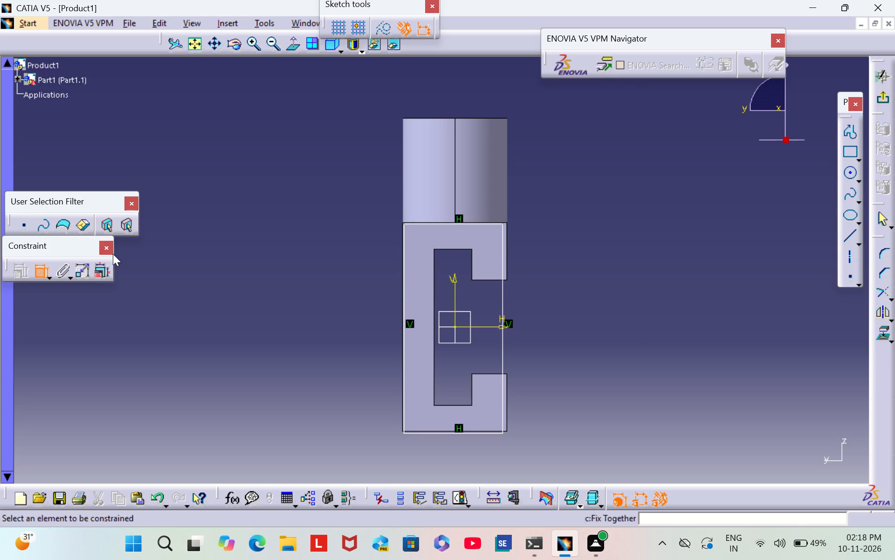
triple_click(256, 43)
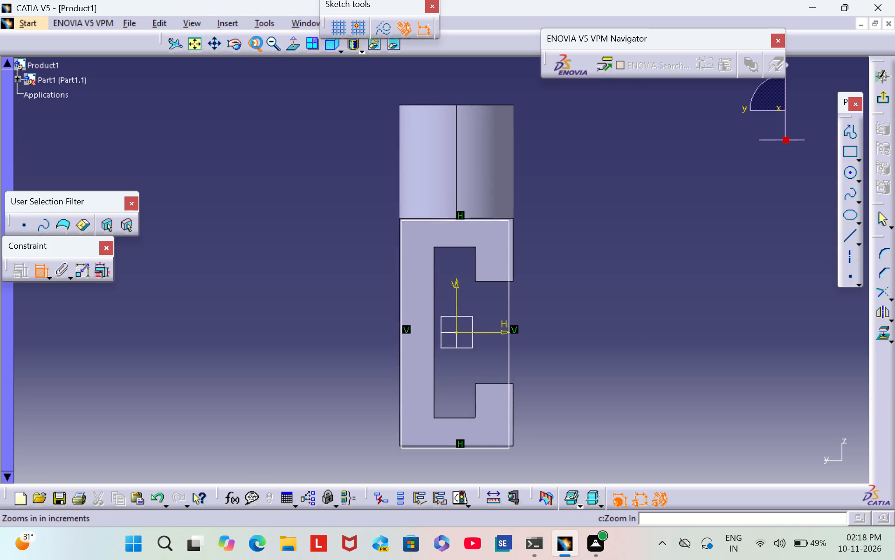
triple_click(256, 42)
triple_click(256, 42)
click(256, 42)
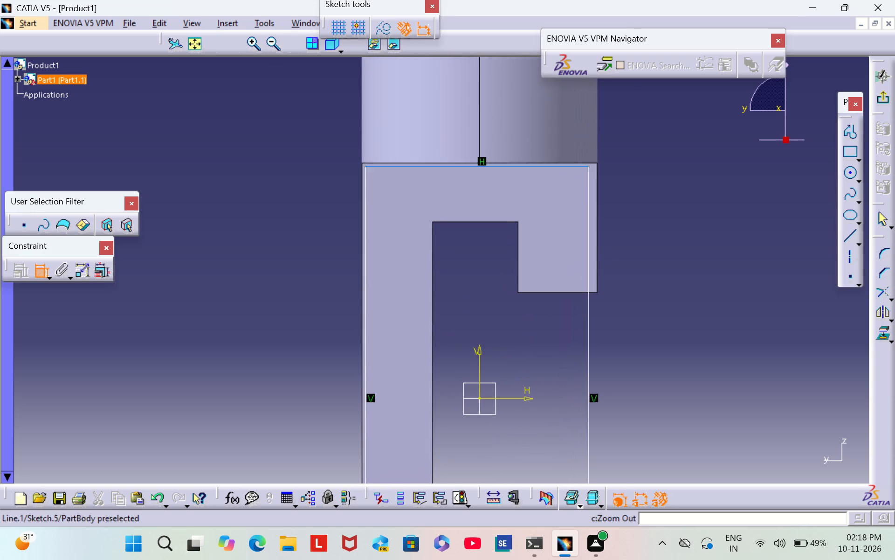
click(508, 161)
click(503, 166)
right_click(505, 163)
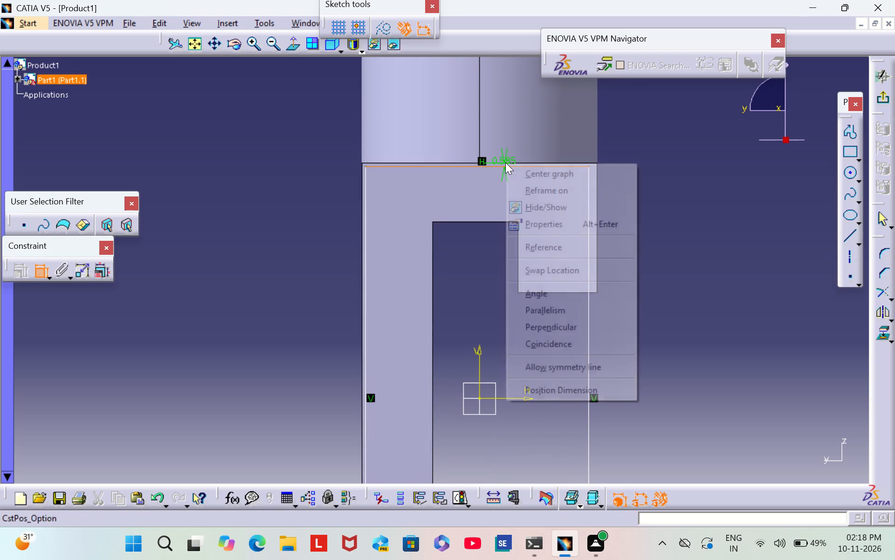
click(546, 344)
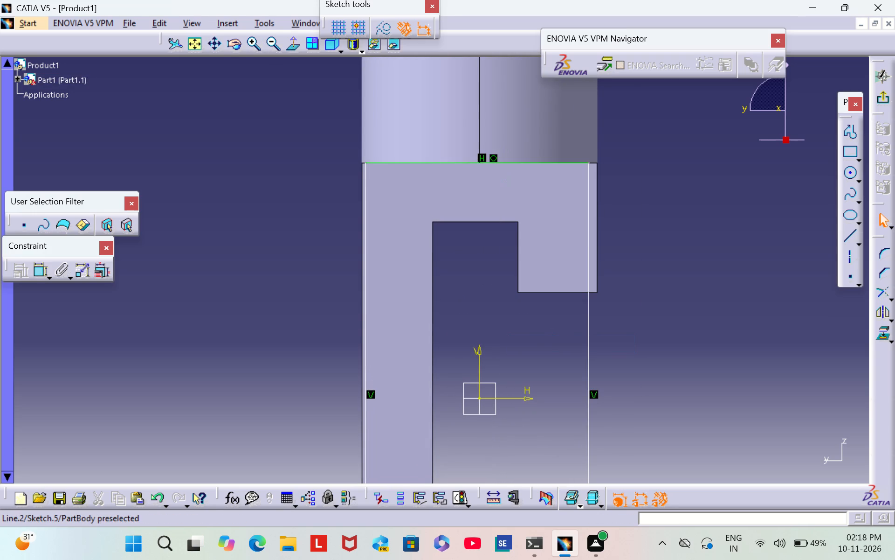
Make the rectangle's vertical side at the channel opening coincident with the outer edge of the upper lip.
click(595, 242)
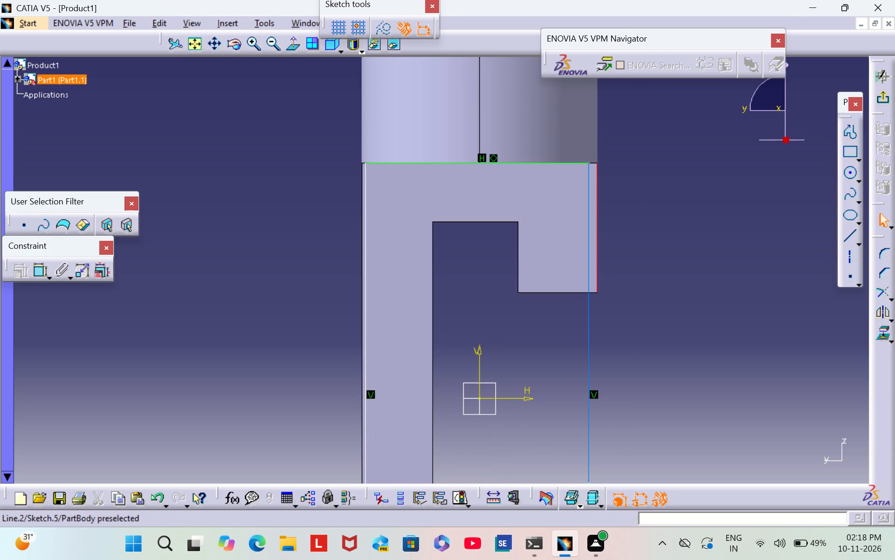
click(589, 241)
right_click(589, 241)
click(754, 281)
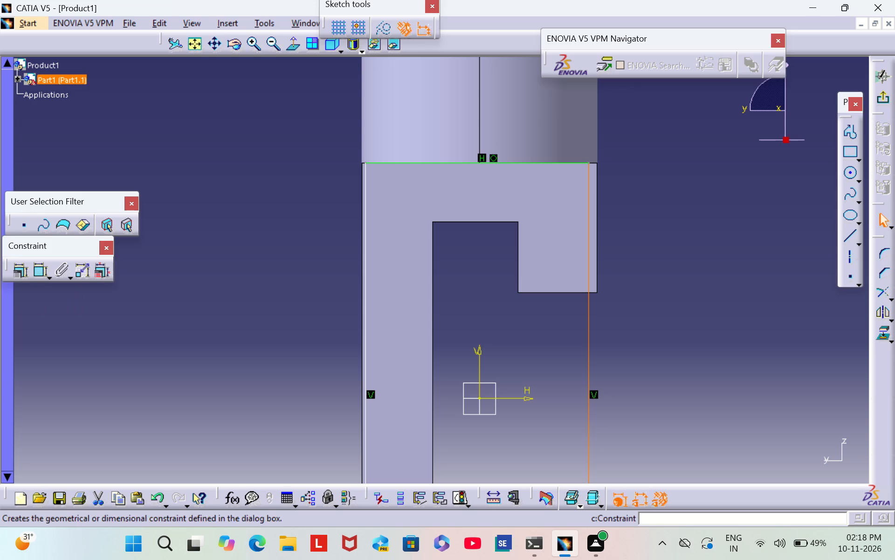
double_click(37, 273)
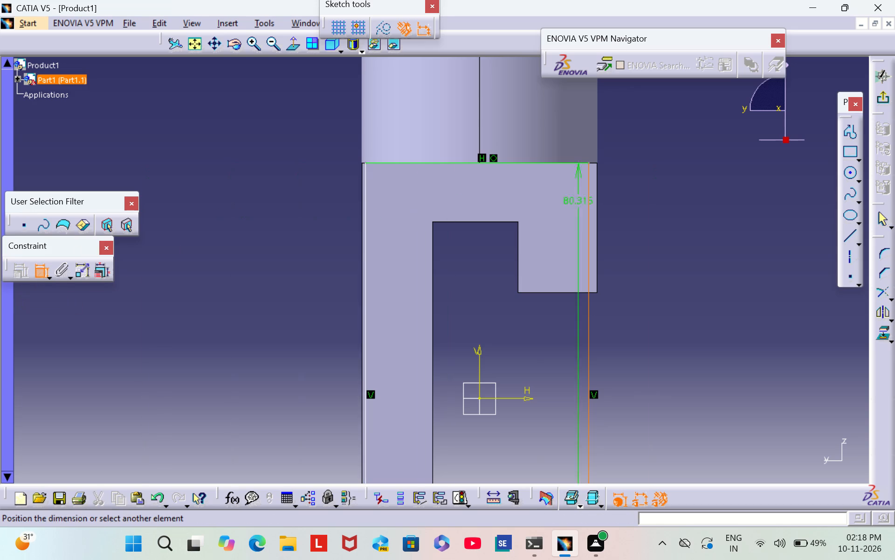
click(597, 203)
right_click(594, 197)
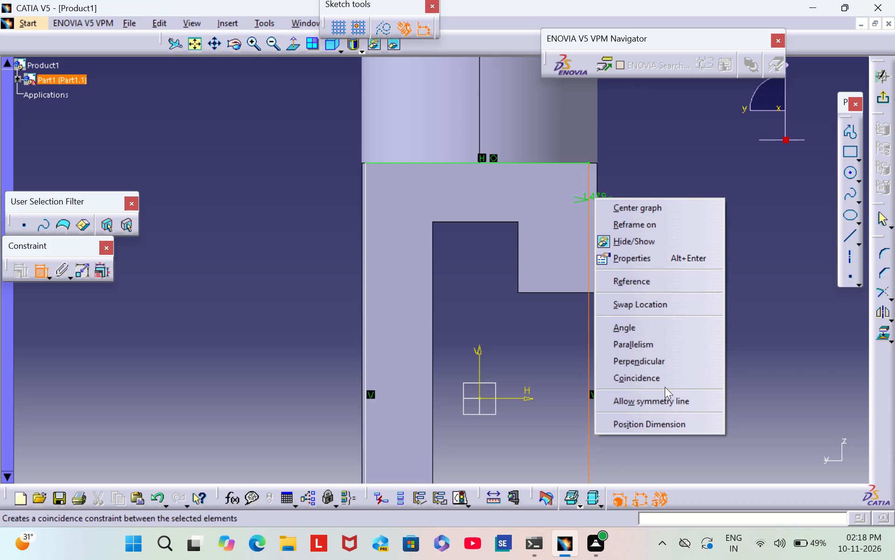
click(664, 385)
scroll(275, 387, down, 1)
middle_drag(276, 386, 277, 382)
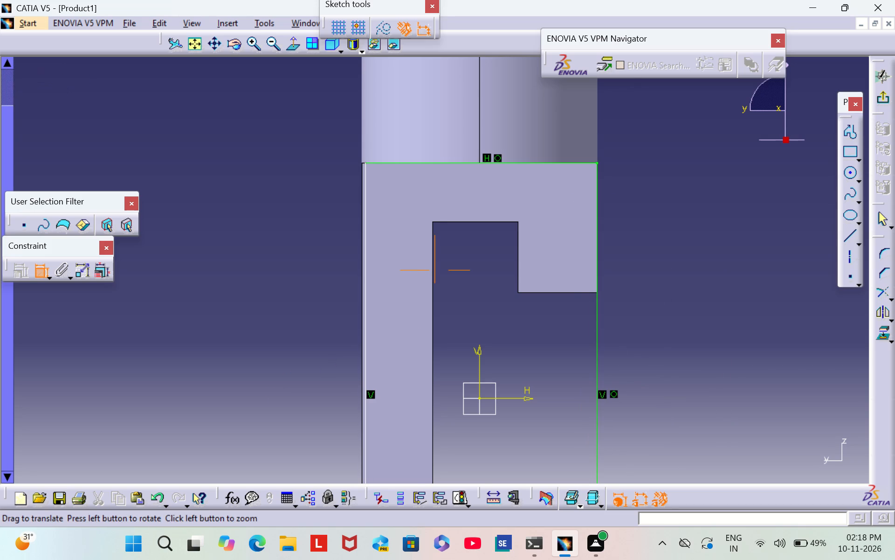
Make the rectangle's remaining vertical side coincident with the outer edge of the channel's web.
middle_drag(277, 382, 328, 329)
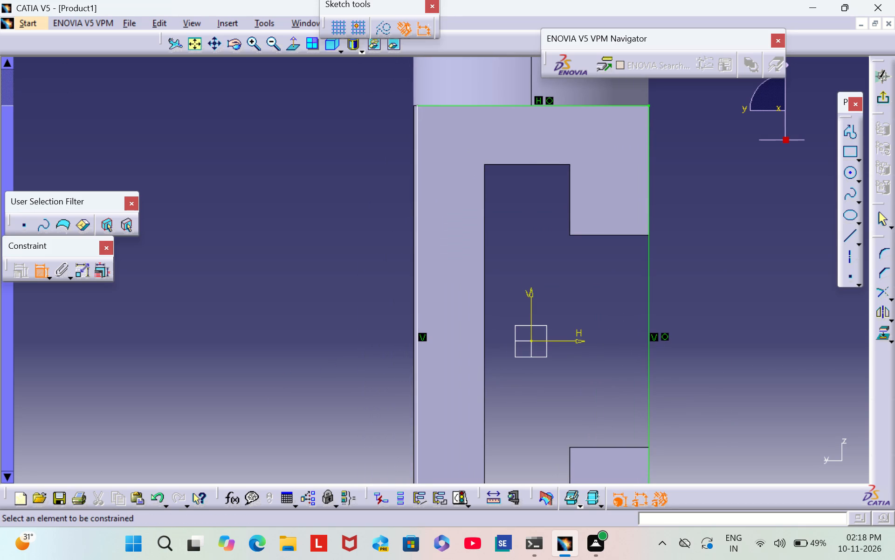
click(418, 248)
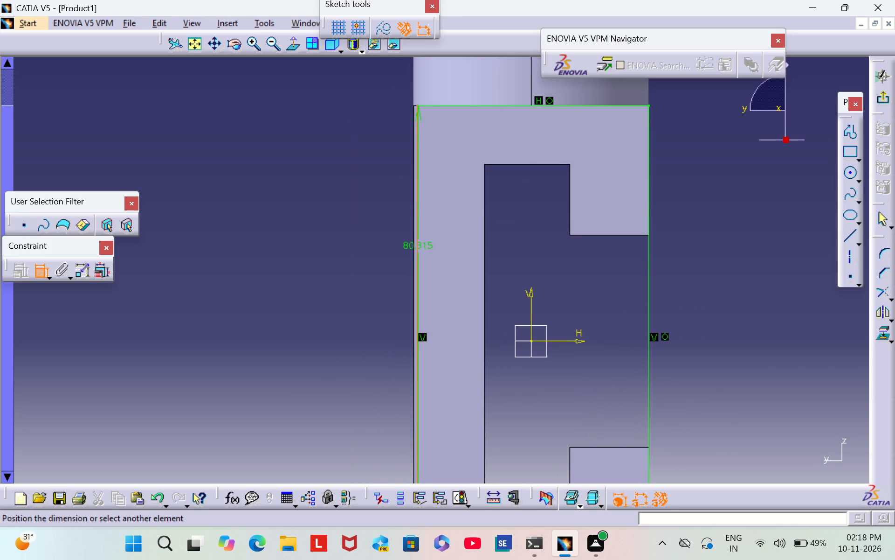
click(412, 255)
right_click(412, 255)
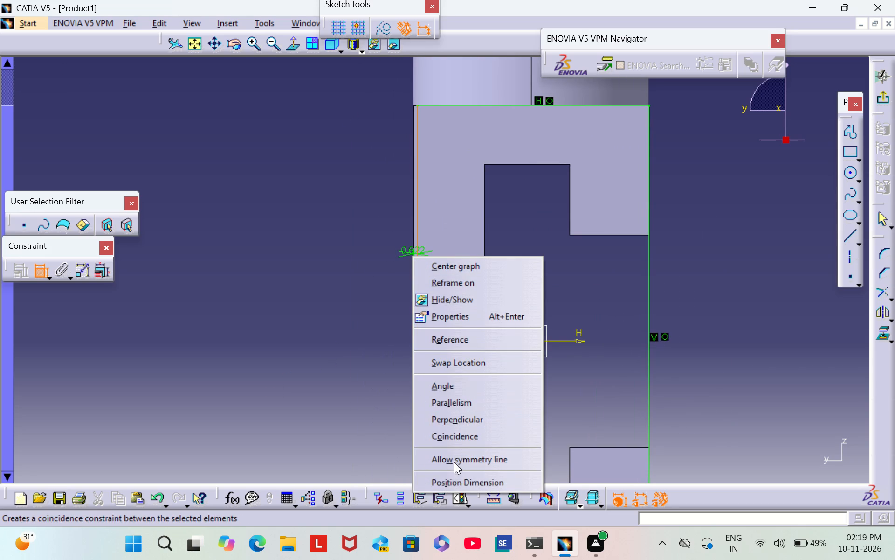
click(468, 436)
Make the rectangle's bottom side coincident with the channel's bottom edge.
scroll(525, 380, down, 1)
middle_drag(525, 380, 553, 208)
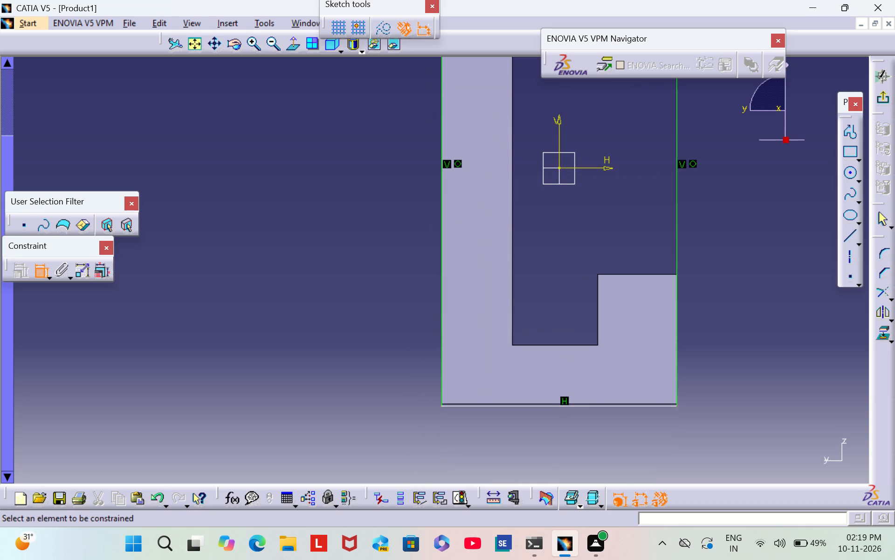
click(533, 406)
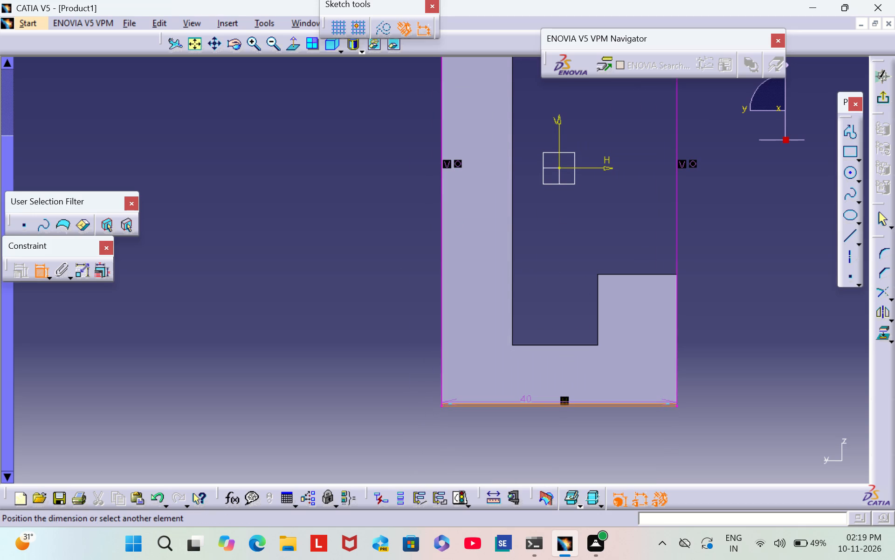
click(521, 402)
right_click(523, 402)
click(581, 347)
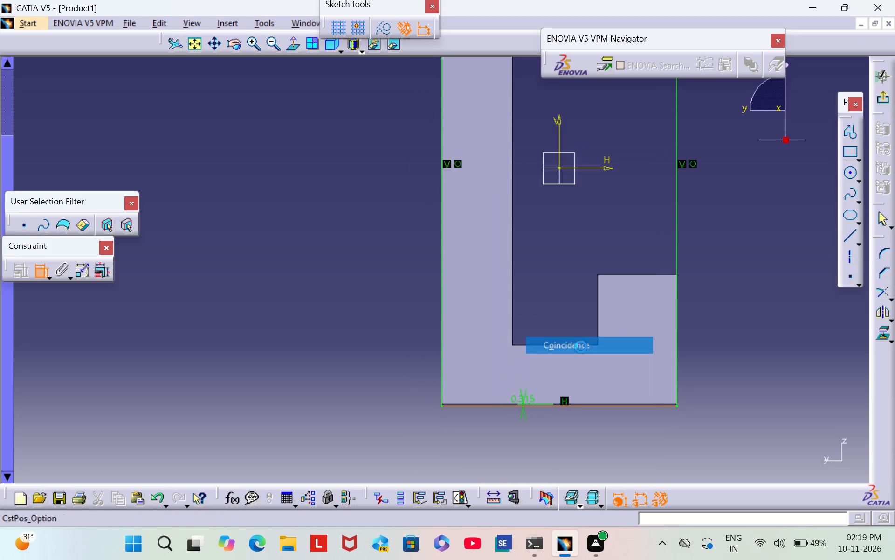
Sketch two concentric circles centred midway along the rectangle's top side: one tangent to the vertical sides and one of about 13.3 mm radius inside it.
middle_drag(707, 282, 653, 472)
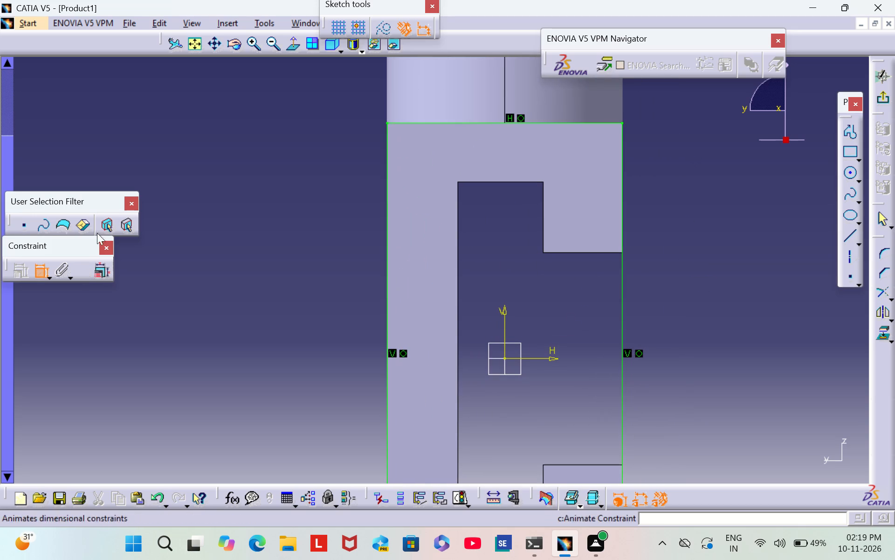
double_click(276, 42)
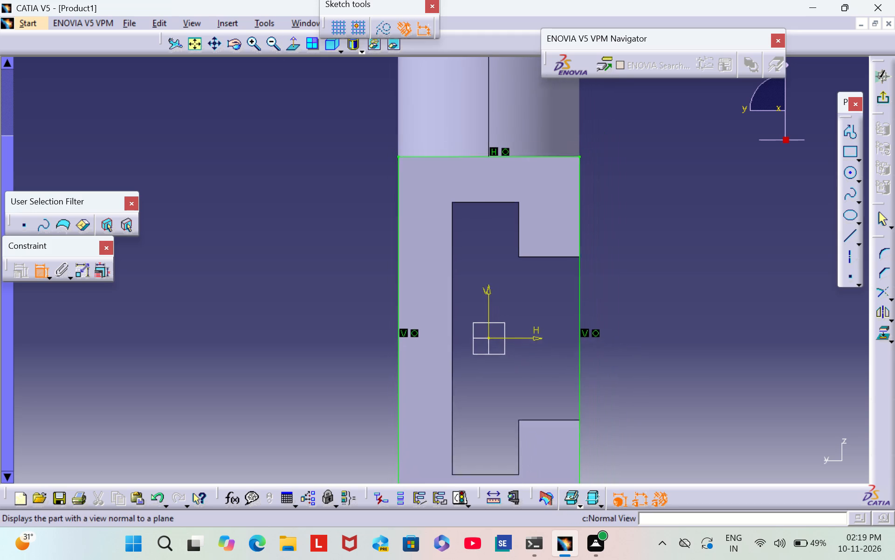
click(848, 179)
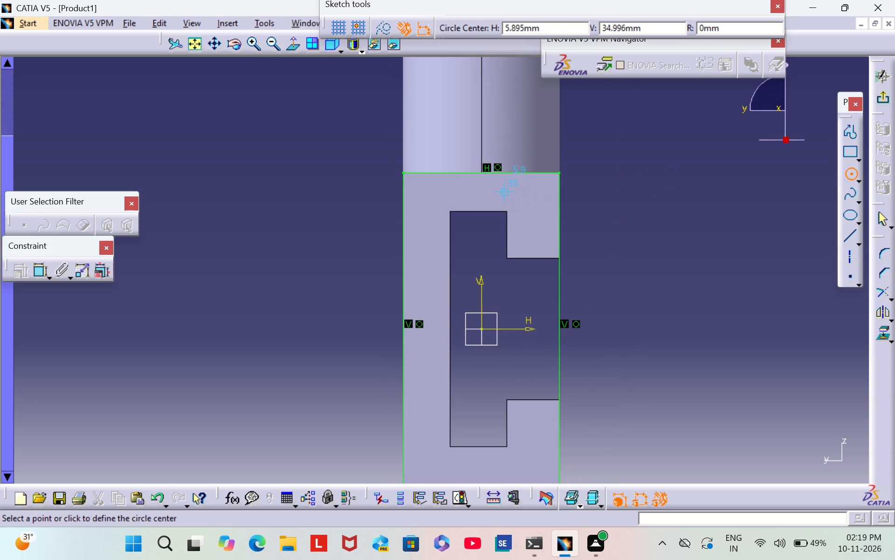
click(481, 173)
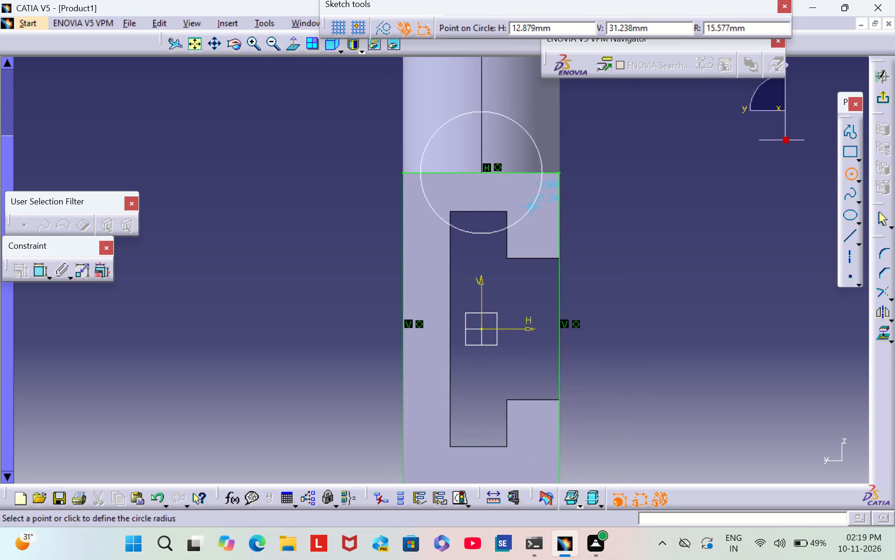
click(543, 216)
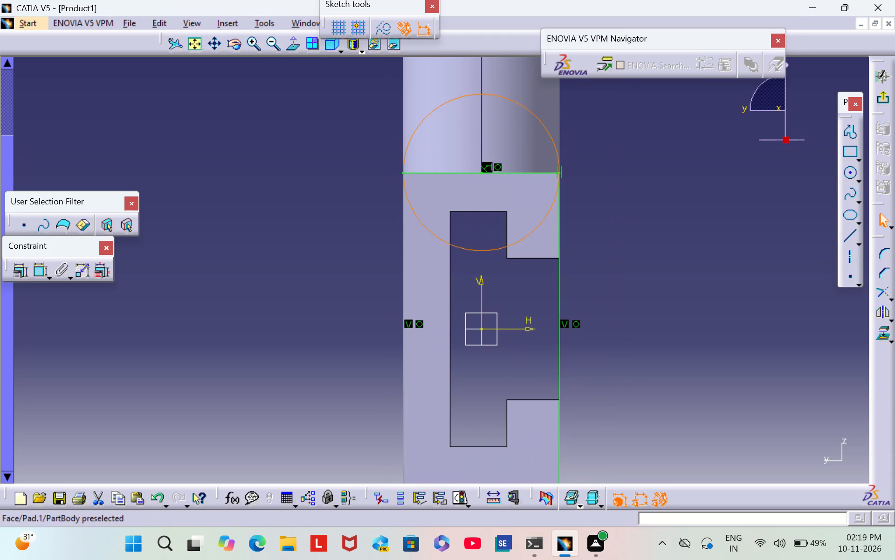
click(611, 202)
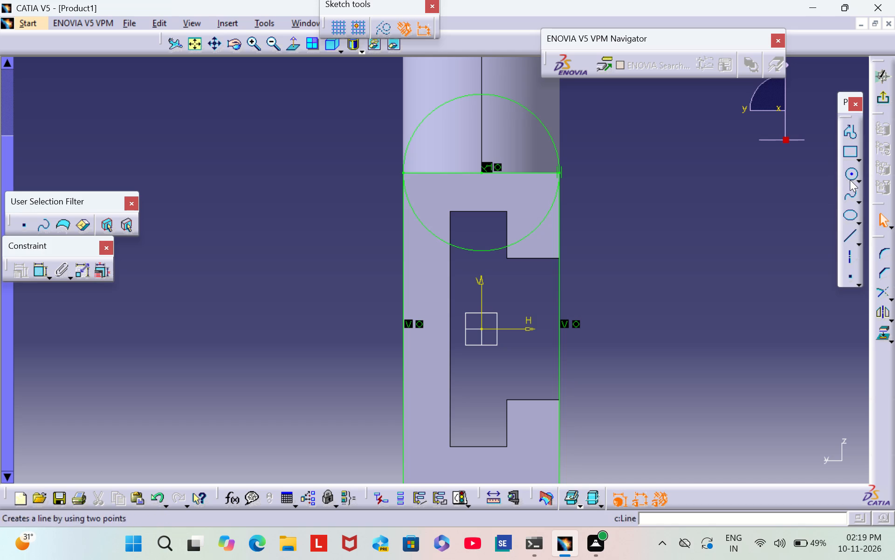
click(850, 179)
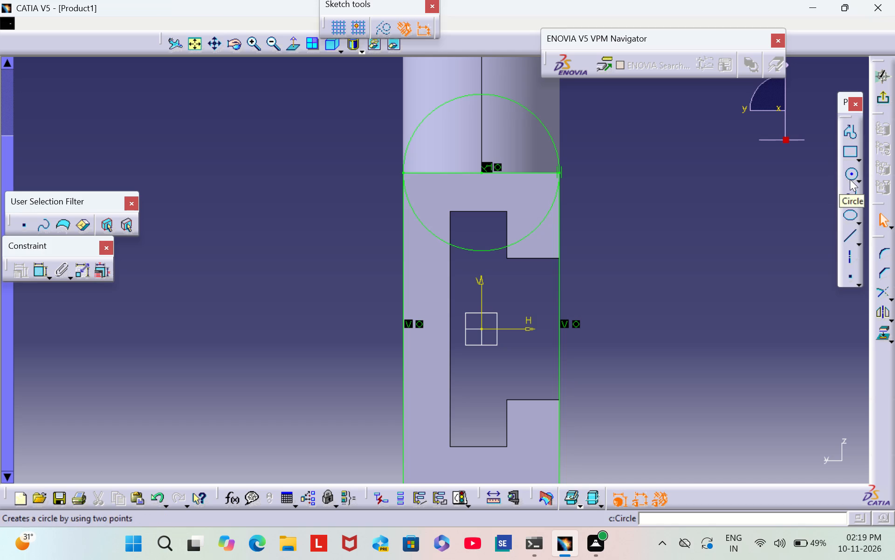
click(482, 172)
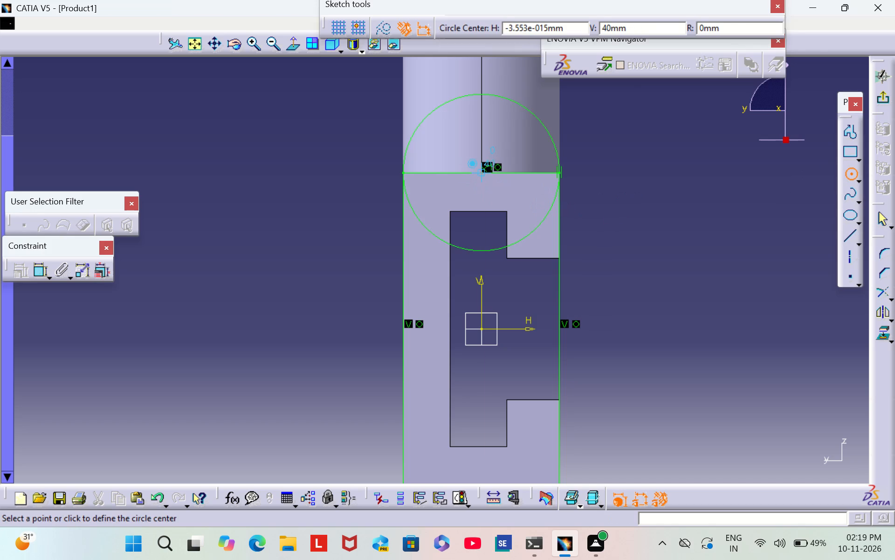
click(517, 210)
click(670, 210)
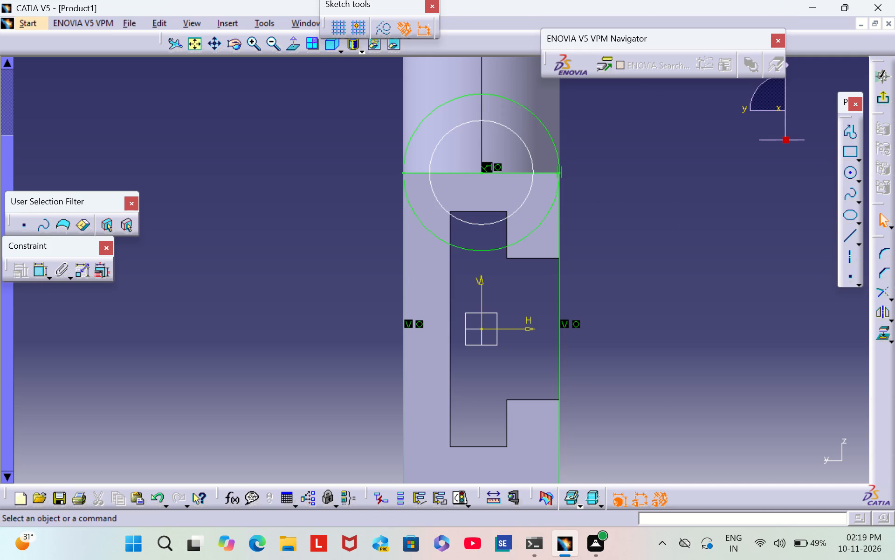
Sketch two concentric circles centred midway along the rectangle's bottom side: one tangent to the vertical sides and one of about 13.8 mm radius inside it.
middle_drag(725, 358, 735, 216)
click(848, 177)
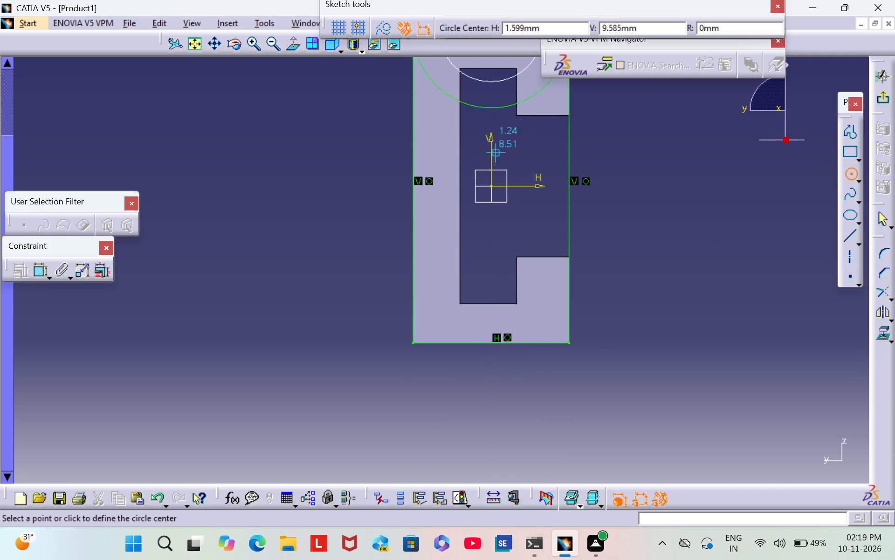
click(489, 342)
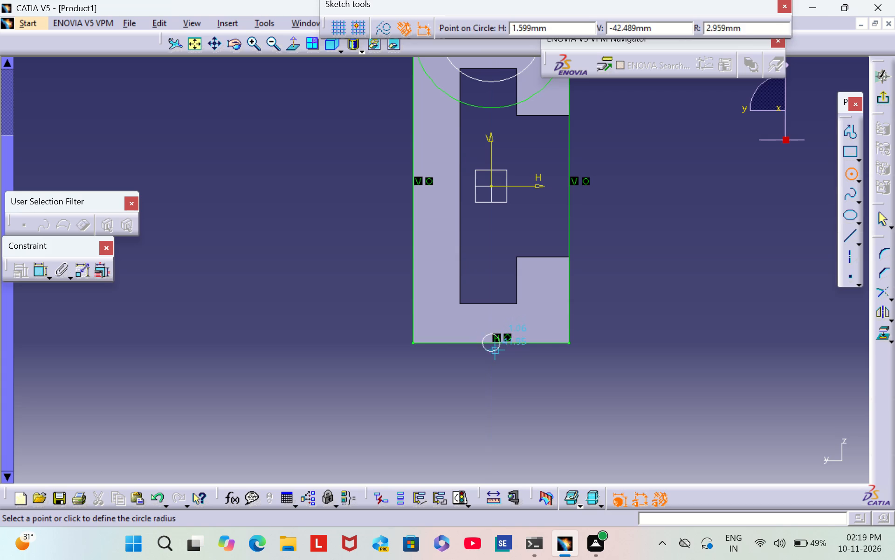
click(567, 371)
click(665, 307)
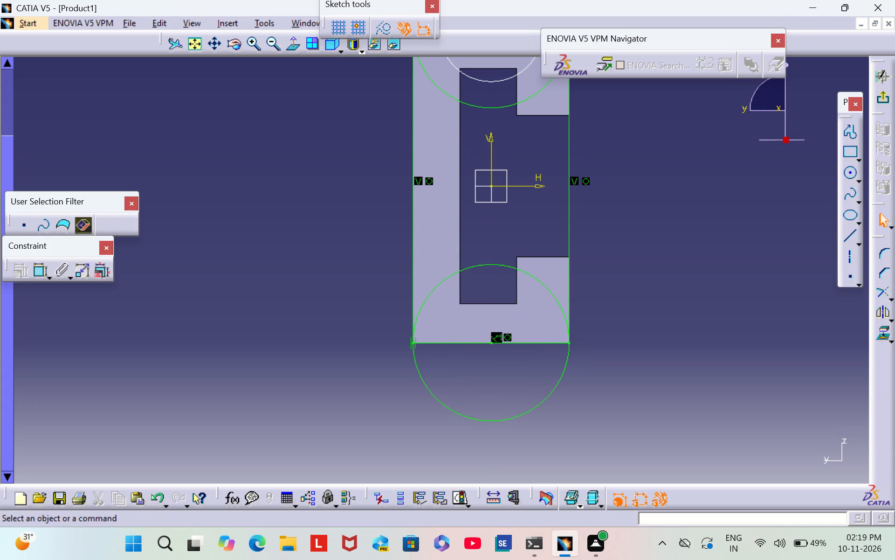
click(850, 174)
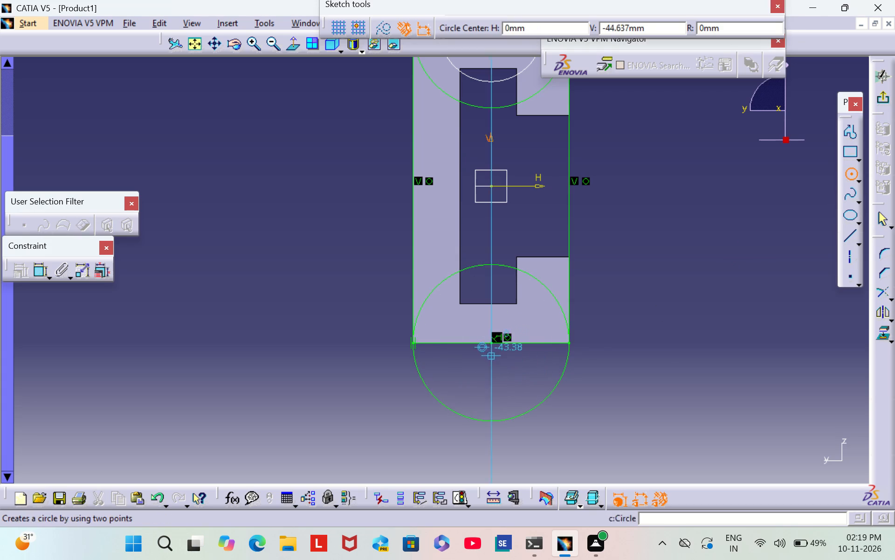
click(491, 343)
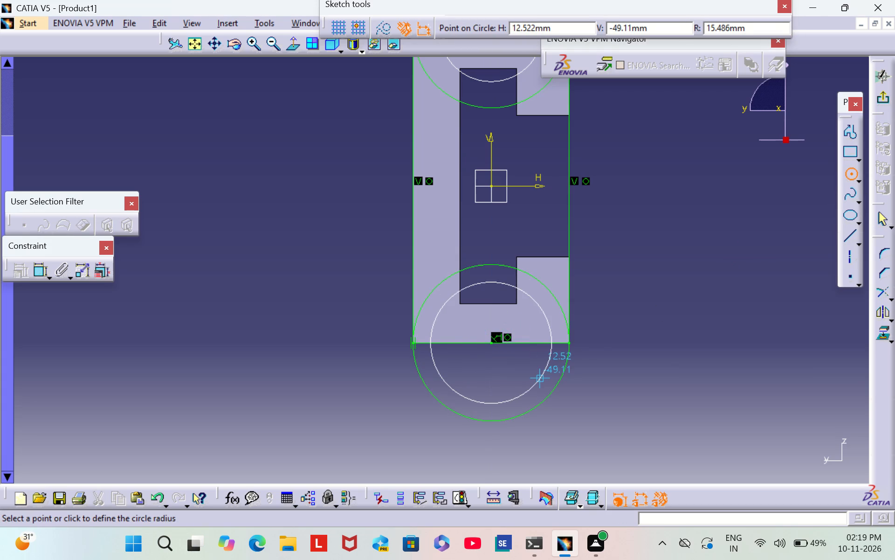
click(532, 377)
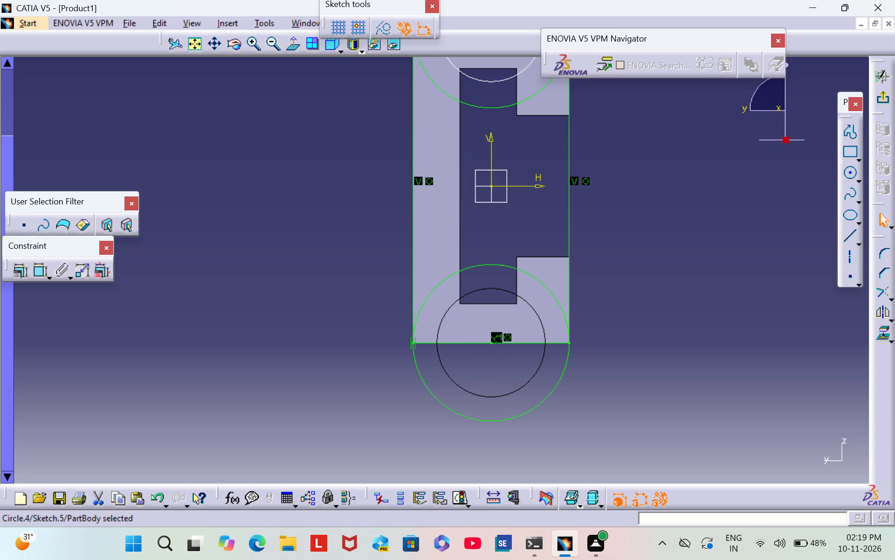
Dimension the inner circle at the rectangle's bottom side with a radius of 15 mm.
click(36, 277)
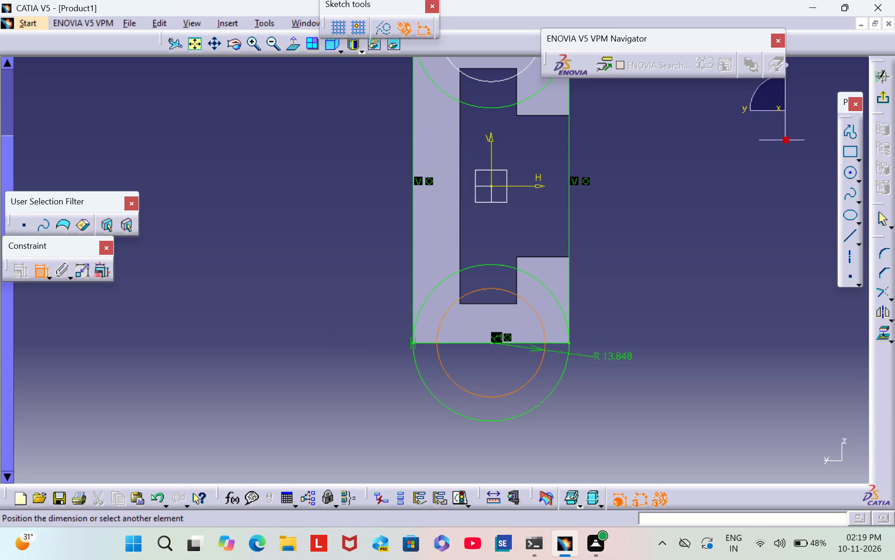
click(614, 377)
double_click(616, 375)
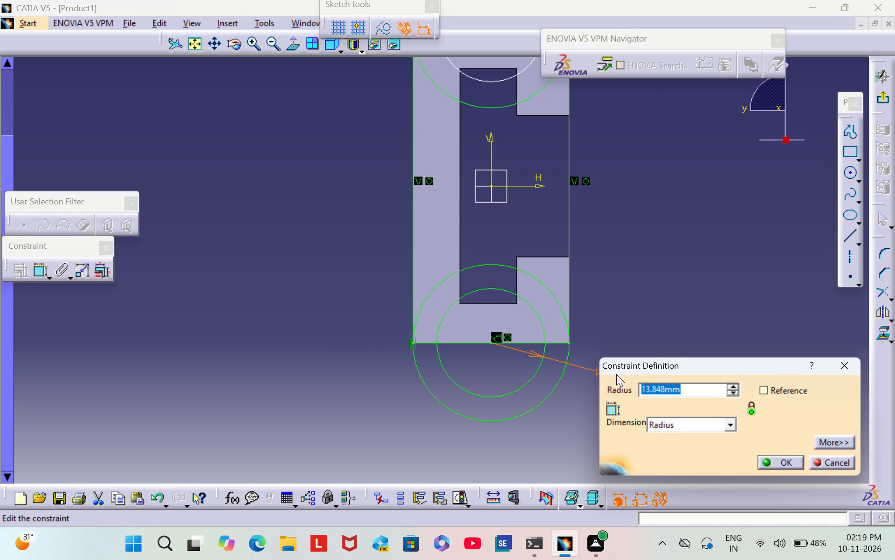
key(BackSpace)
text(15)
key(Return)
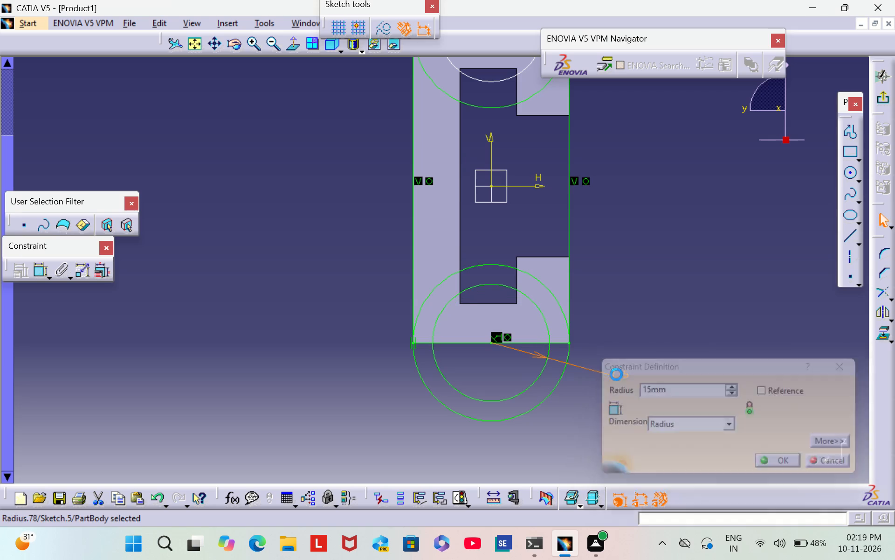
click(690, 315)
Dimension the inner circle at the rectangle's top side with a radius of 15 mm.
middle_drag(678, 291, 648, 422)
scroll(660, 370, down, 1)
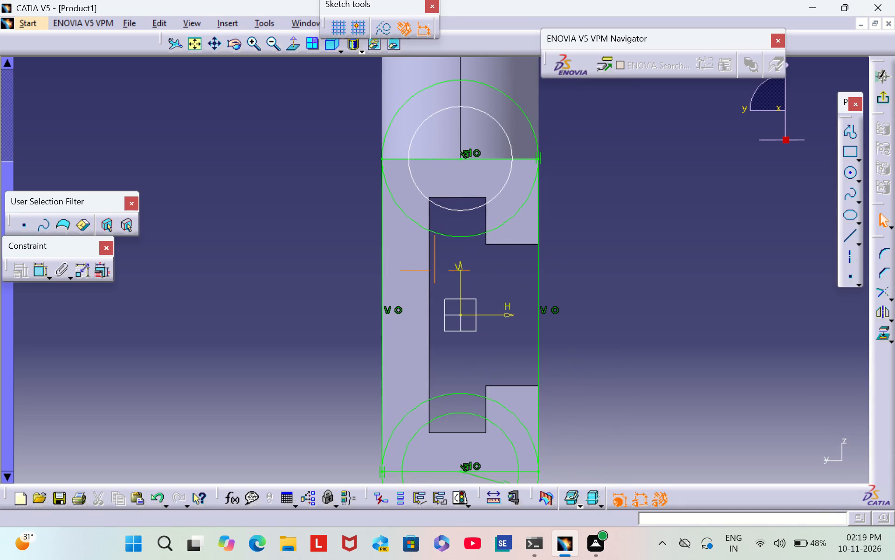
click(38, 275)
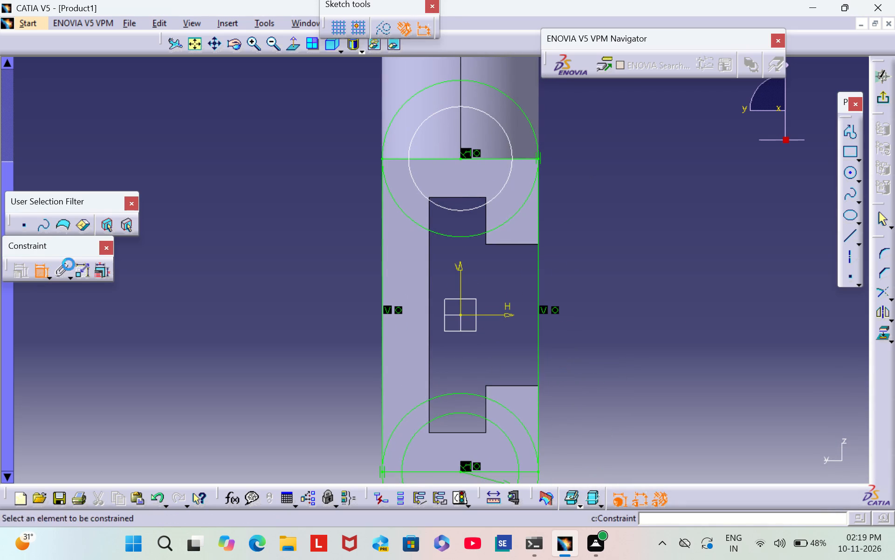
click(496, 193)
click(630, 226)
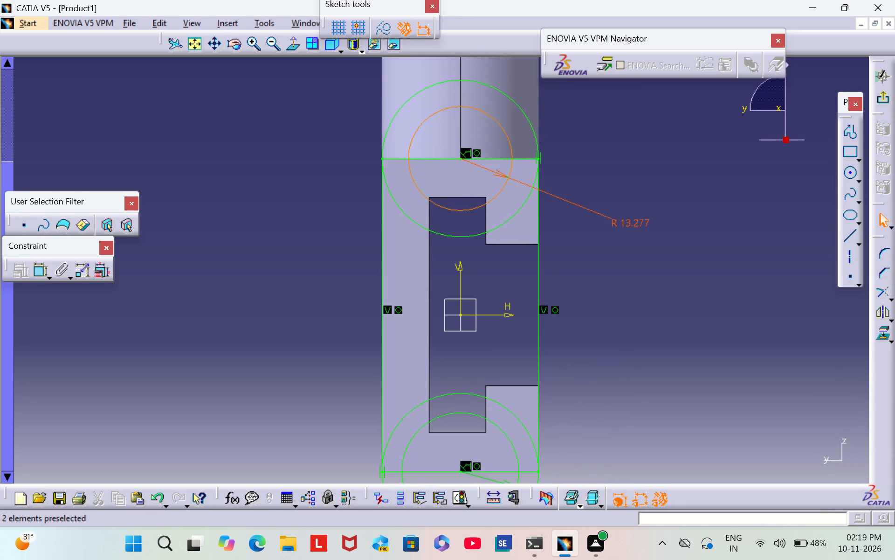
double_click(629, 224)
key(BackSpace)
text(15)
key(Return)
click(670, 269)
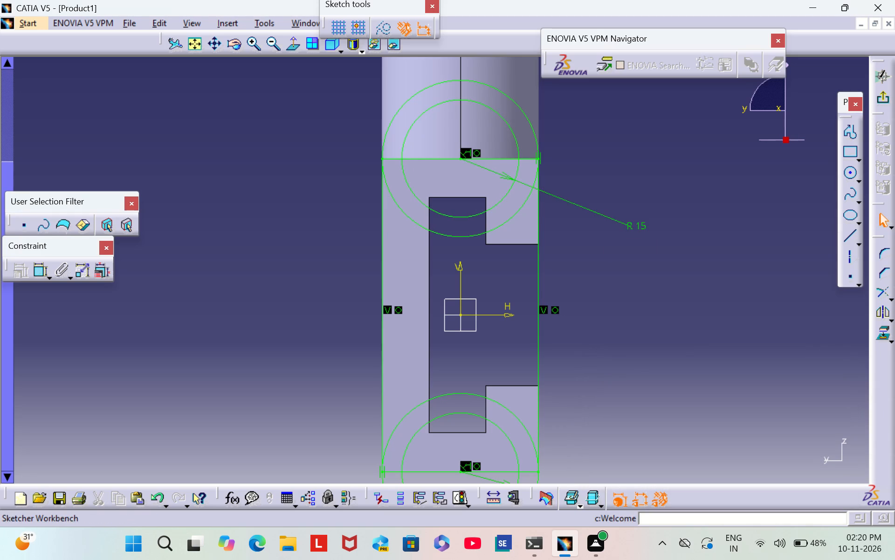
Quick-trim the halves of both concentric circle pairs that lie inside the rectangle, keeping the outward semicircles.
click(893, 295)
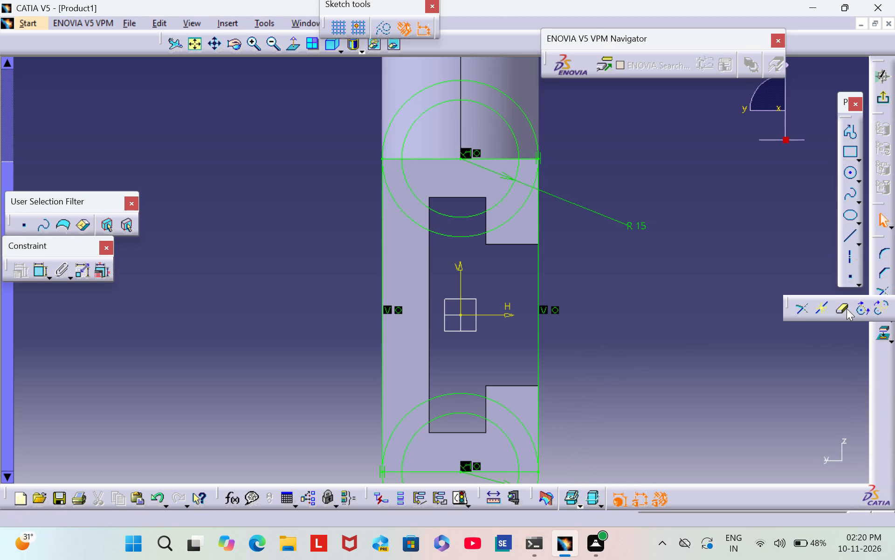
double_click(846, 308)
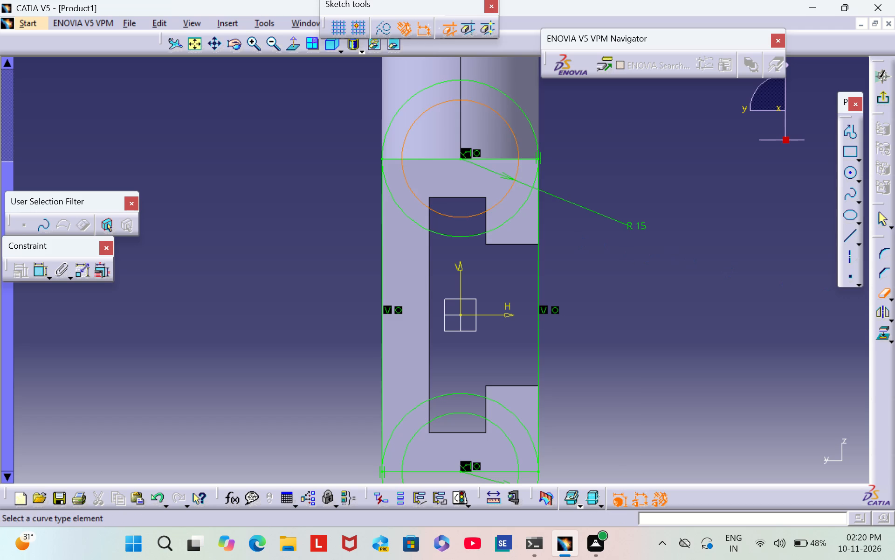
click(461, 217)
click(471, 236)
middle_drag(607, 285, 606, 187)
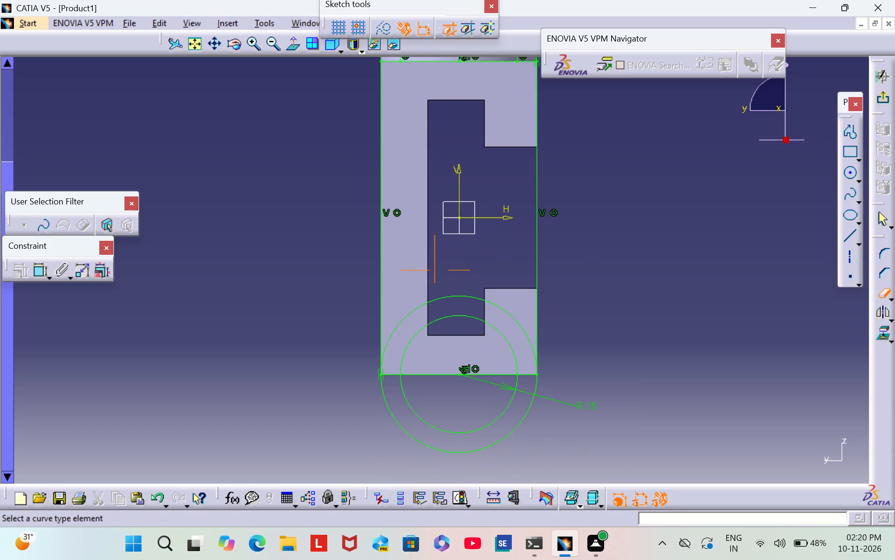
middle_drag(606, 187, 606, 187)
click(458, 296)
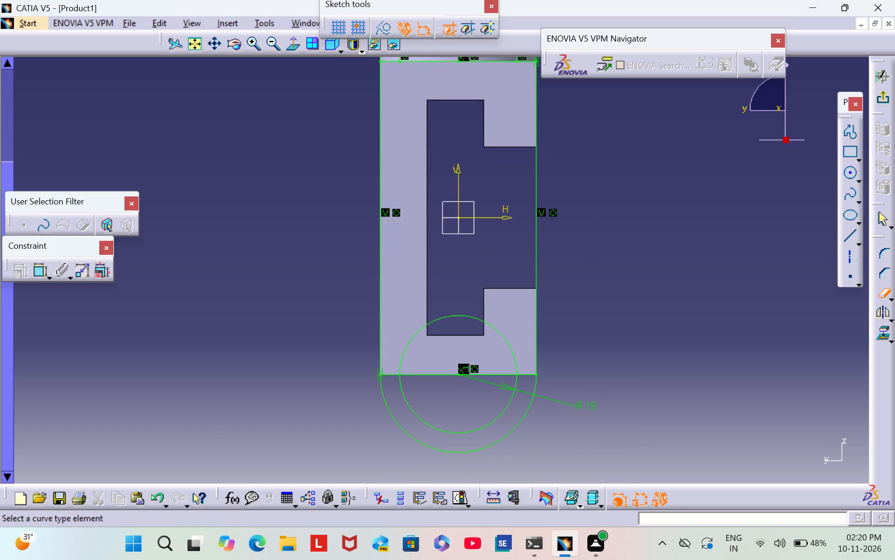
click(455, 315)
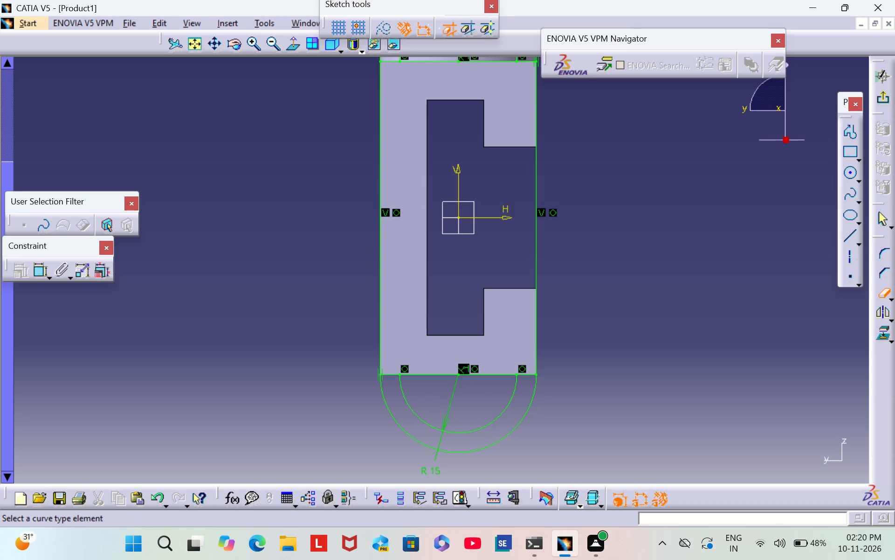
Trim away the rectangle's bottom side between the ends of the inner 15 mm arc.
click(409, 373)
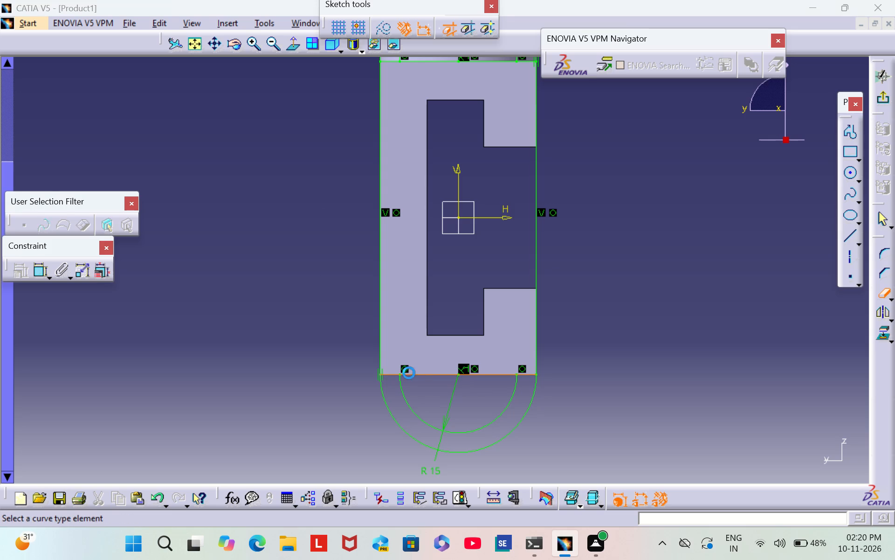
click(482, 299)
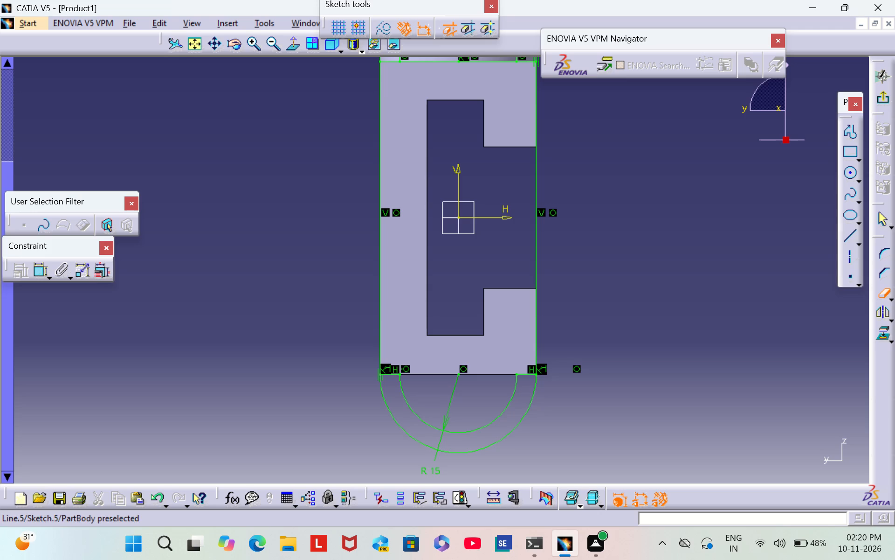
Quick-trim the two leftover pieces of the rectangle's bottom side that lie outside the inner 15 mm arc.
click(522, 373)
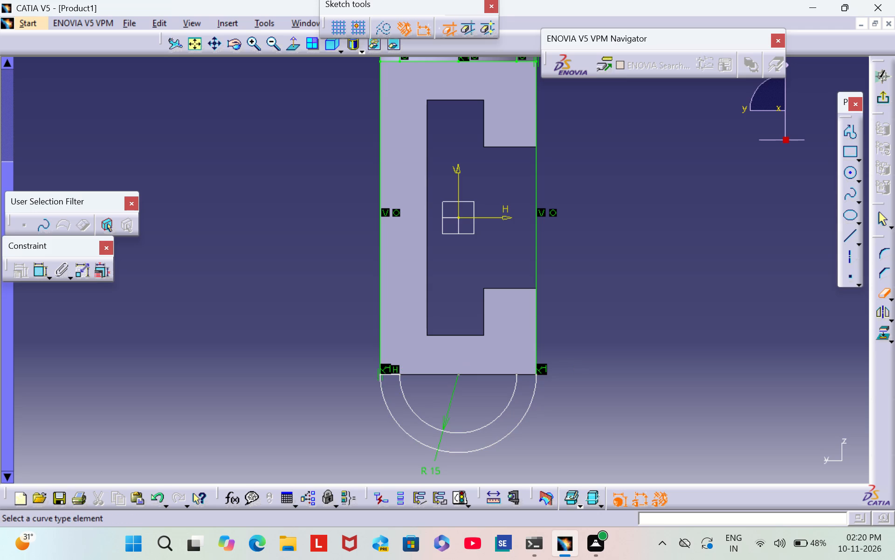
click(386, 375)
Undo all the trims on the rectangle's bottom side, including the one between the inner arc's ends.
key(ctrl+z)
key(ctrl+z)
key(ctrl+z)
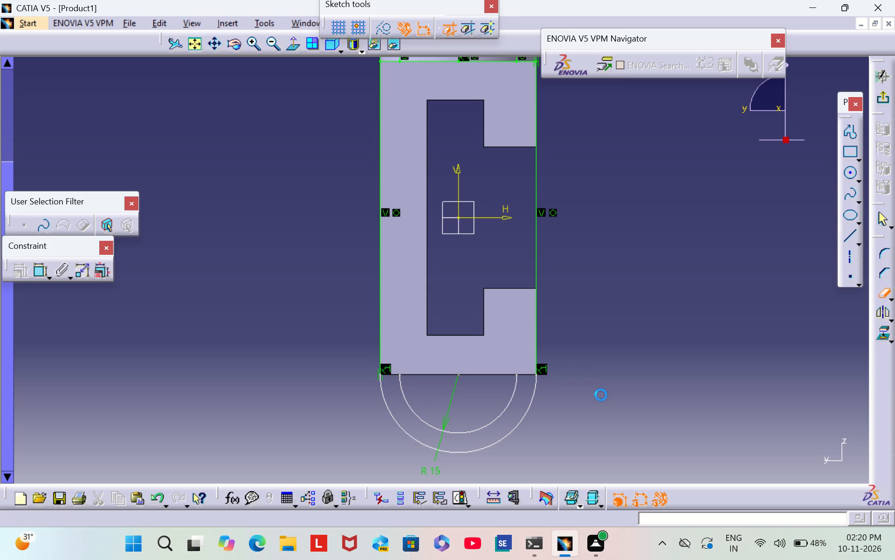
key(Escape)
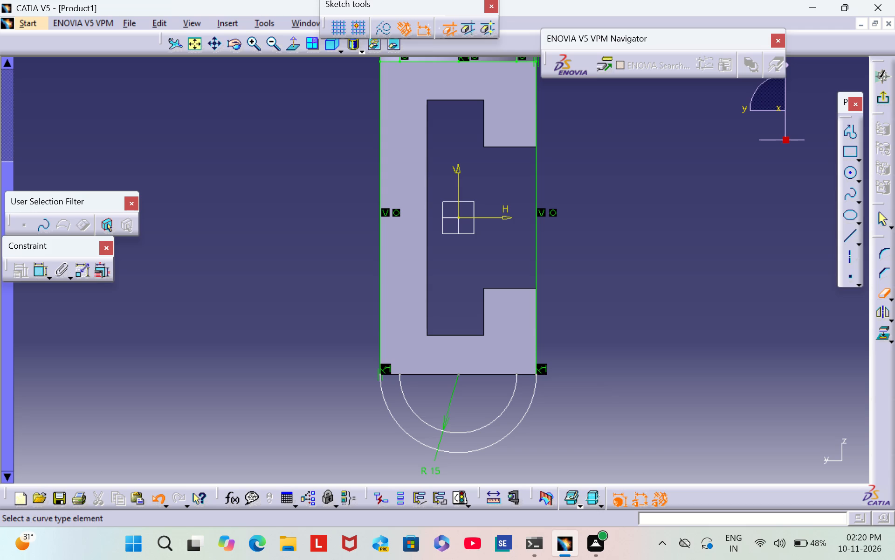
key(Escape)
key(ctrl+z)
key(ctrl+z)
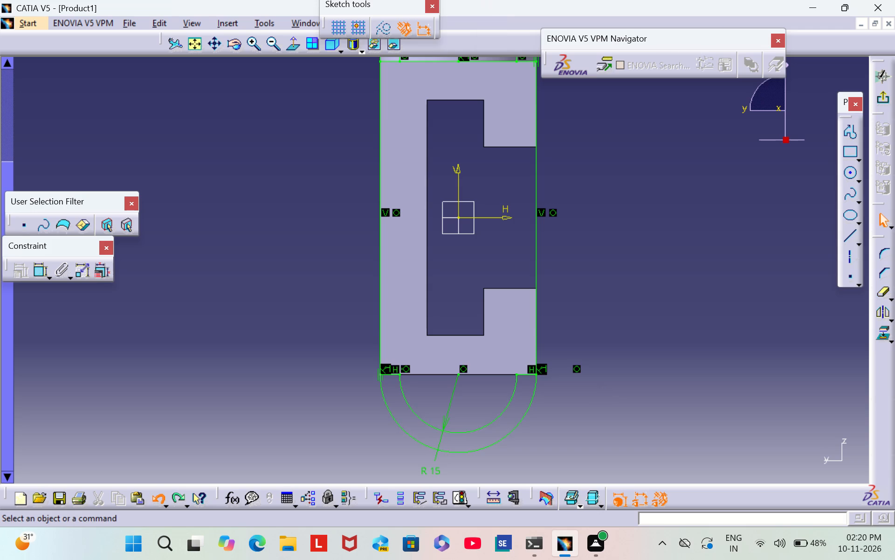
key(ctrl+z)
click(208, 355)
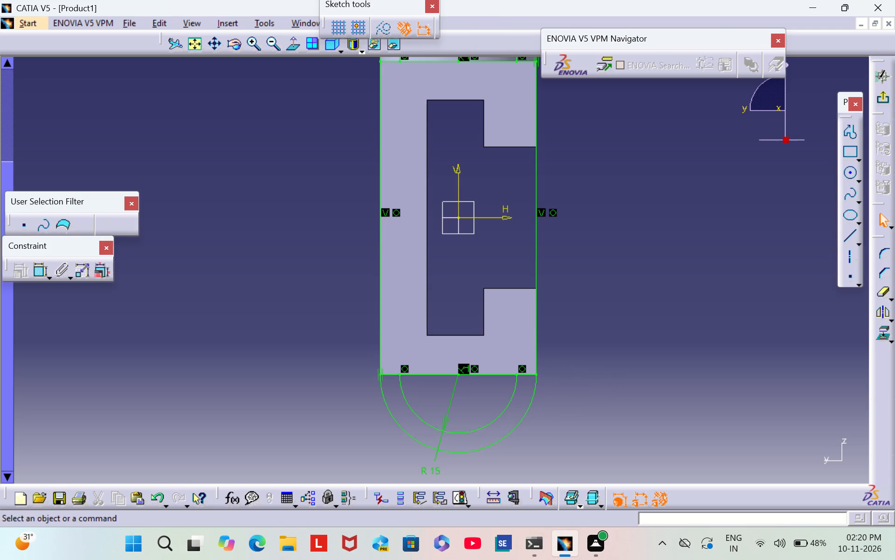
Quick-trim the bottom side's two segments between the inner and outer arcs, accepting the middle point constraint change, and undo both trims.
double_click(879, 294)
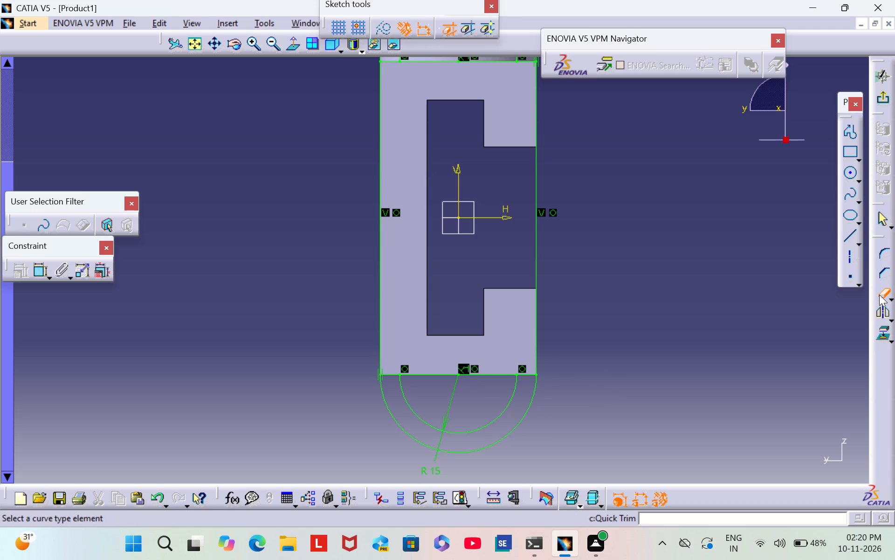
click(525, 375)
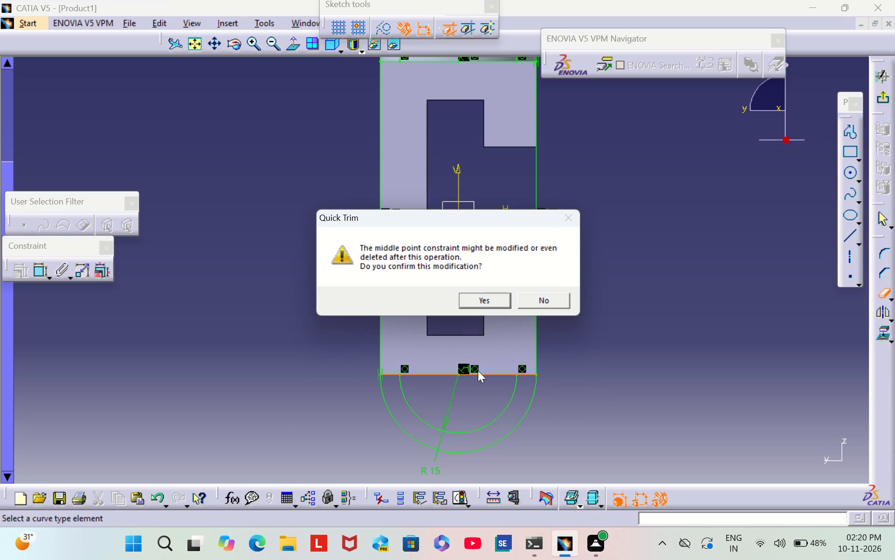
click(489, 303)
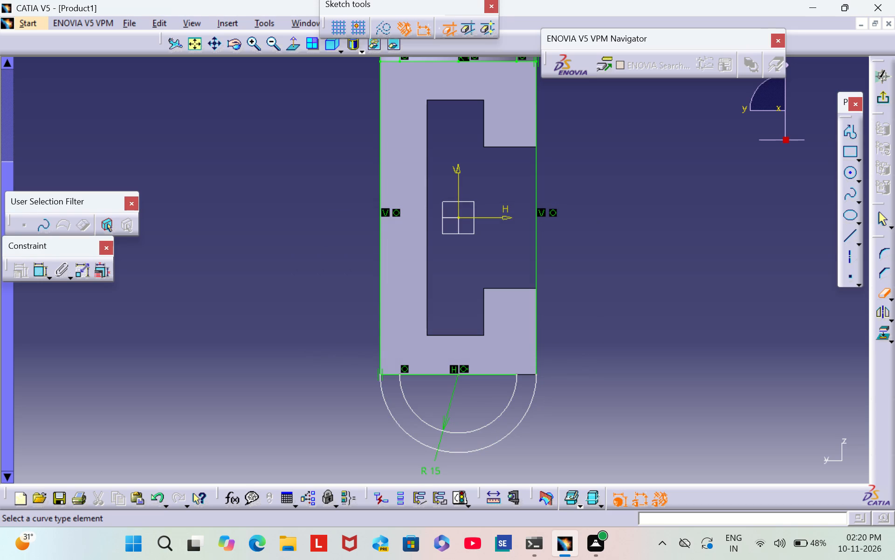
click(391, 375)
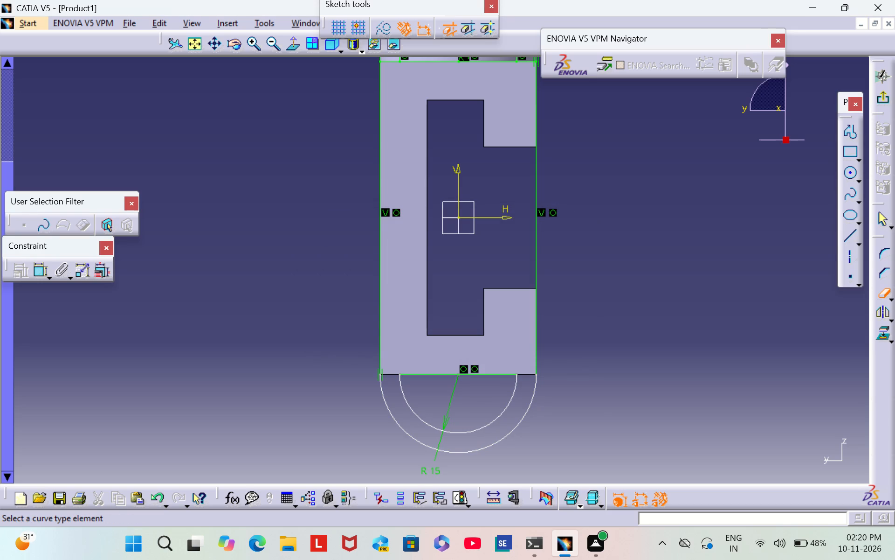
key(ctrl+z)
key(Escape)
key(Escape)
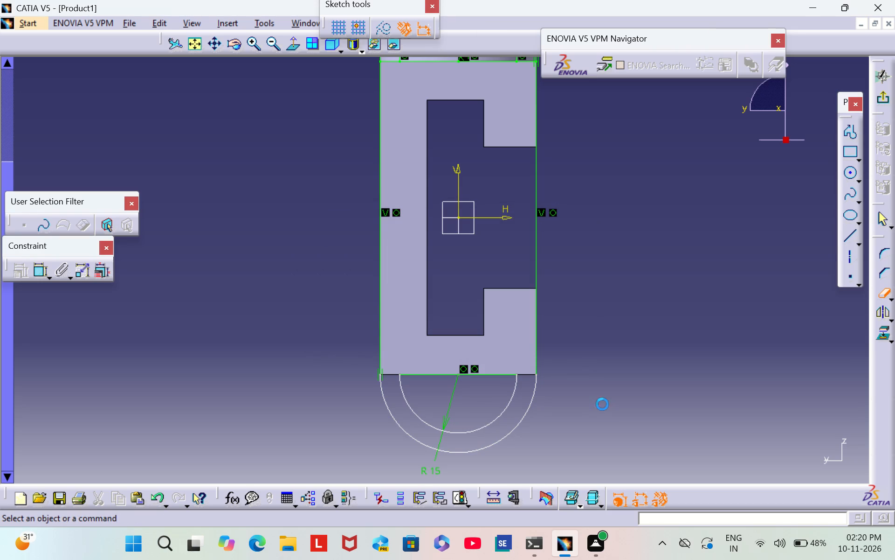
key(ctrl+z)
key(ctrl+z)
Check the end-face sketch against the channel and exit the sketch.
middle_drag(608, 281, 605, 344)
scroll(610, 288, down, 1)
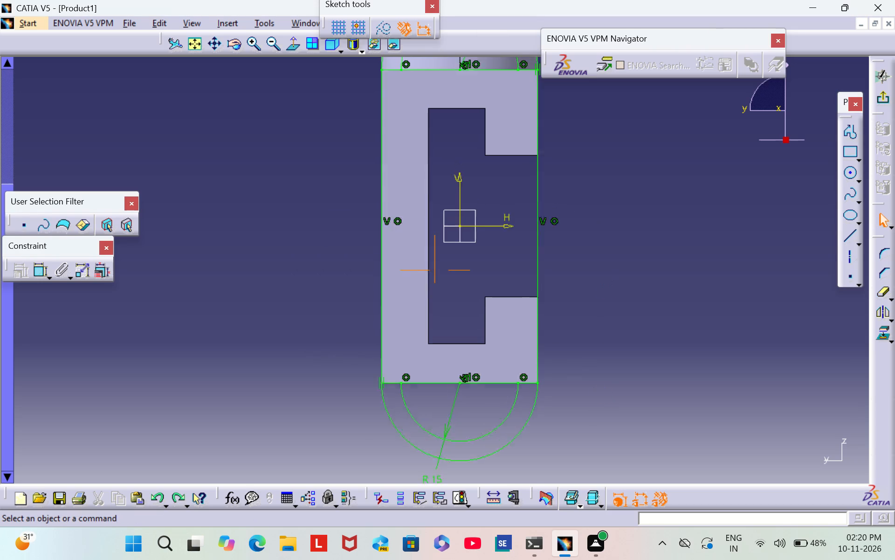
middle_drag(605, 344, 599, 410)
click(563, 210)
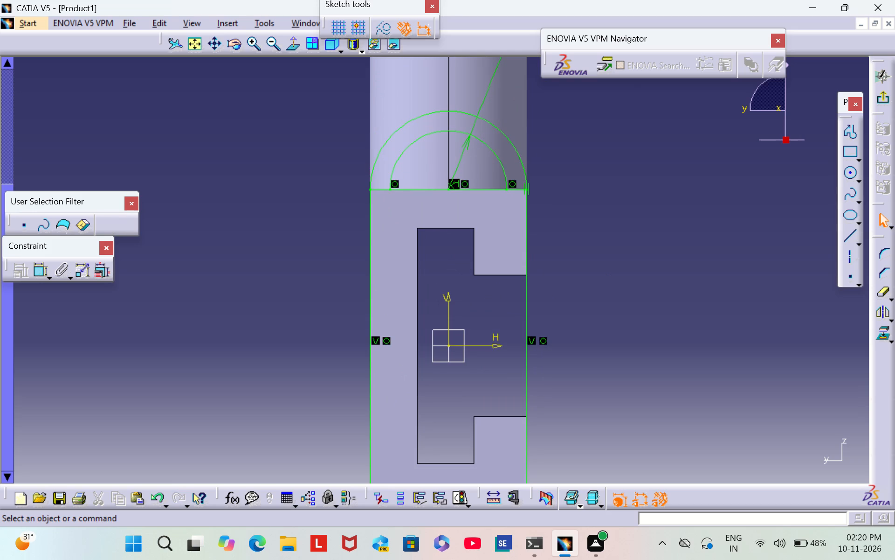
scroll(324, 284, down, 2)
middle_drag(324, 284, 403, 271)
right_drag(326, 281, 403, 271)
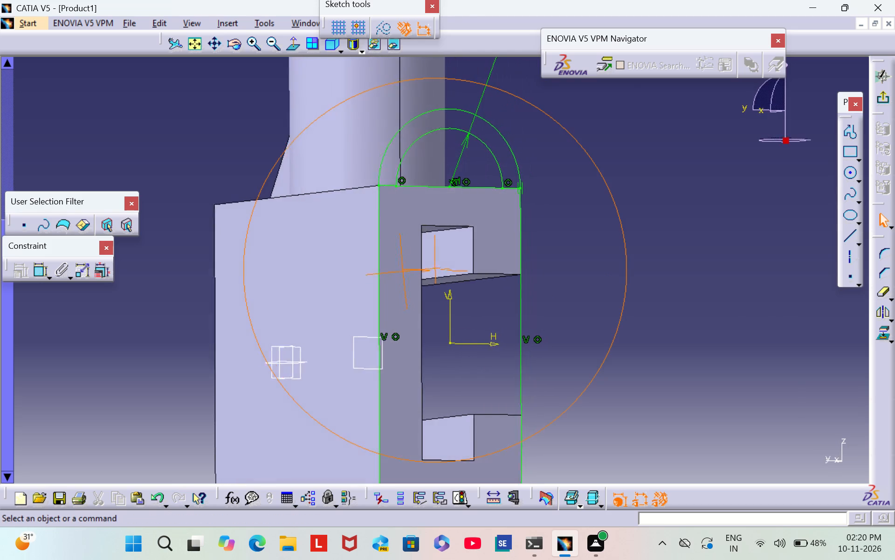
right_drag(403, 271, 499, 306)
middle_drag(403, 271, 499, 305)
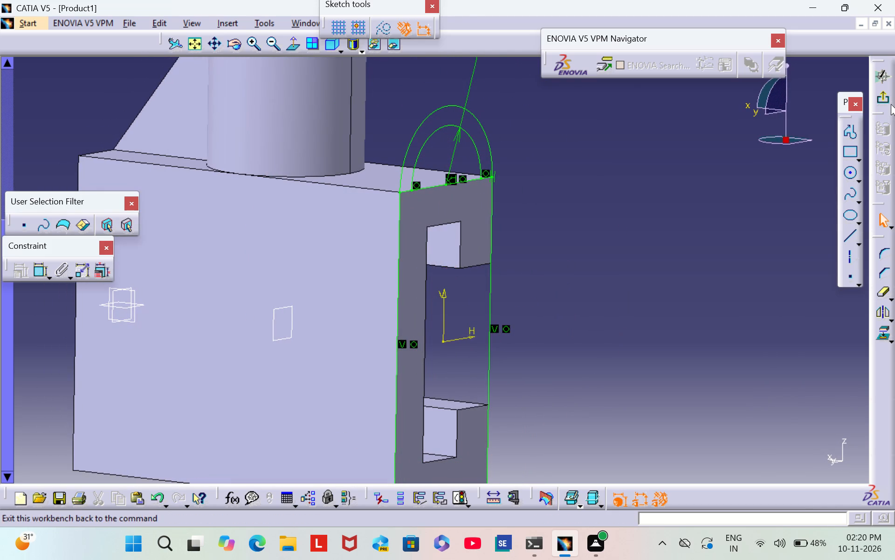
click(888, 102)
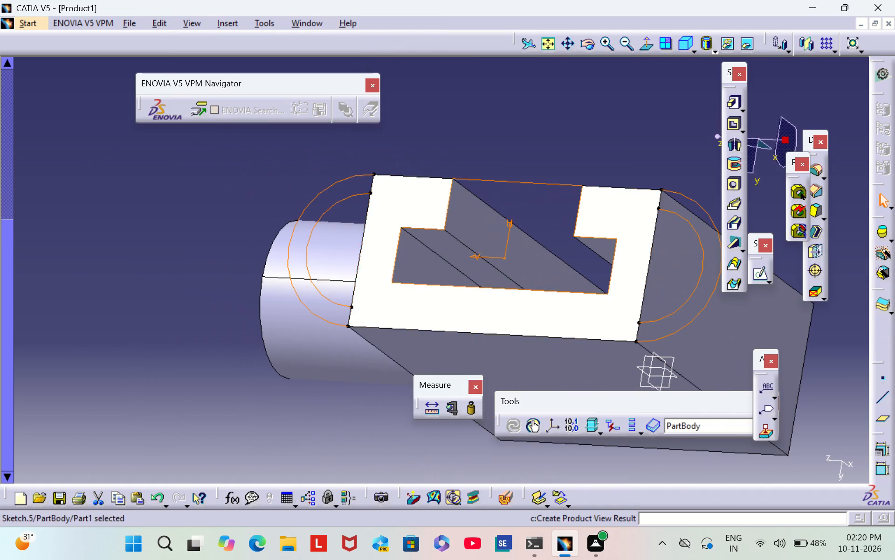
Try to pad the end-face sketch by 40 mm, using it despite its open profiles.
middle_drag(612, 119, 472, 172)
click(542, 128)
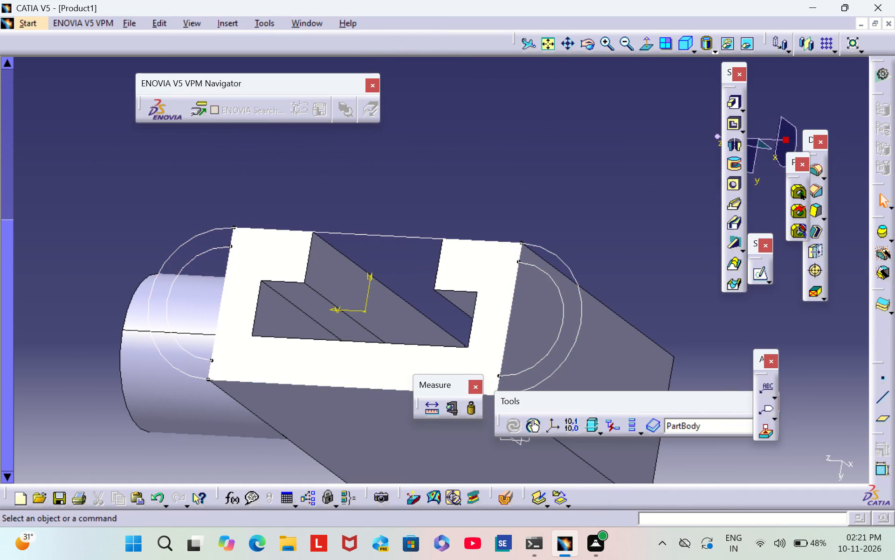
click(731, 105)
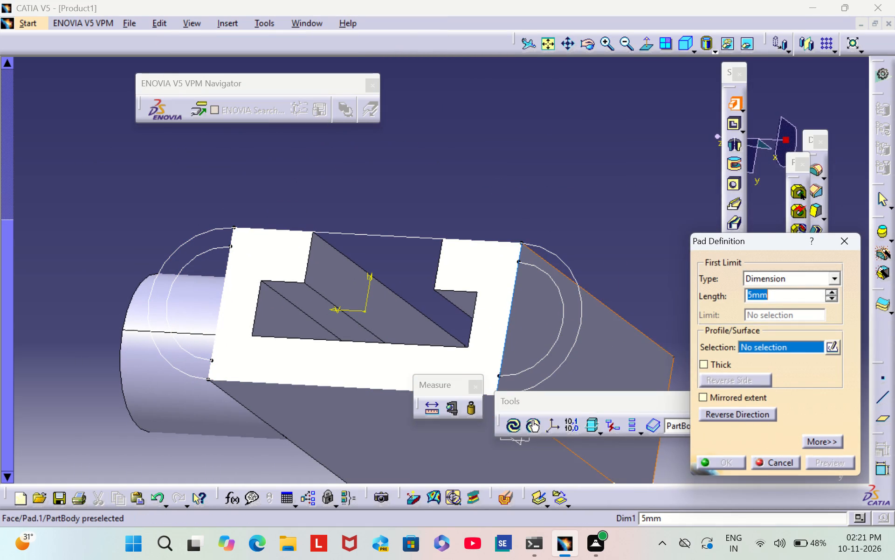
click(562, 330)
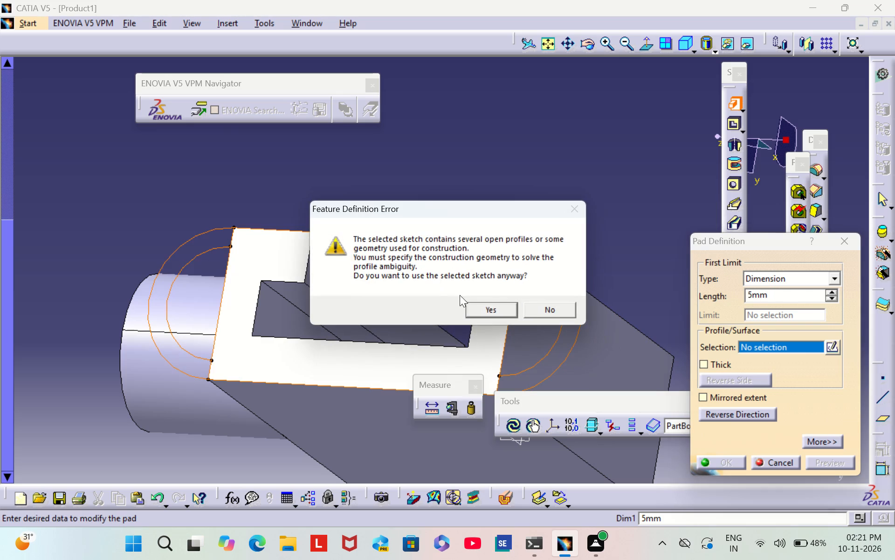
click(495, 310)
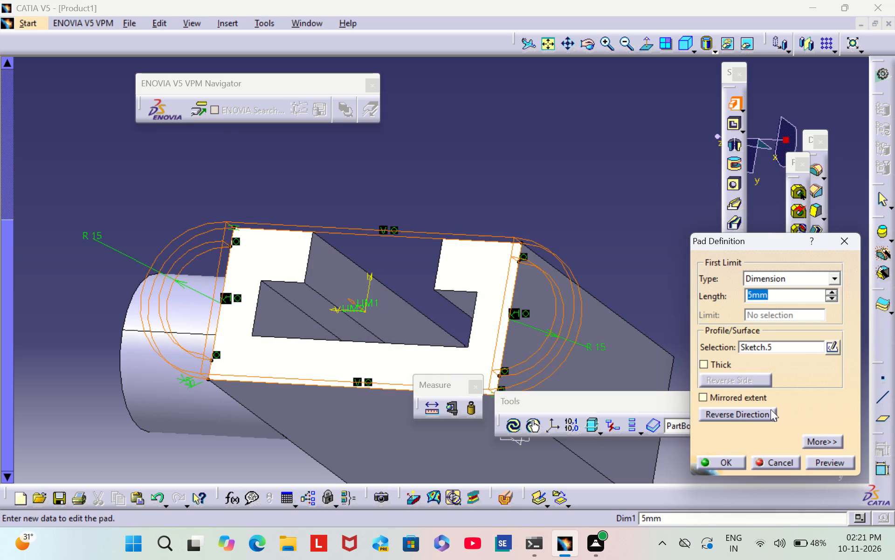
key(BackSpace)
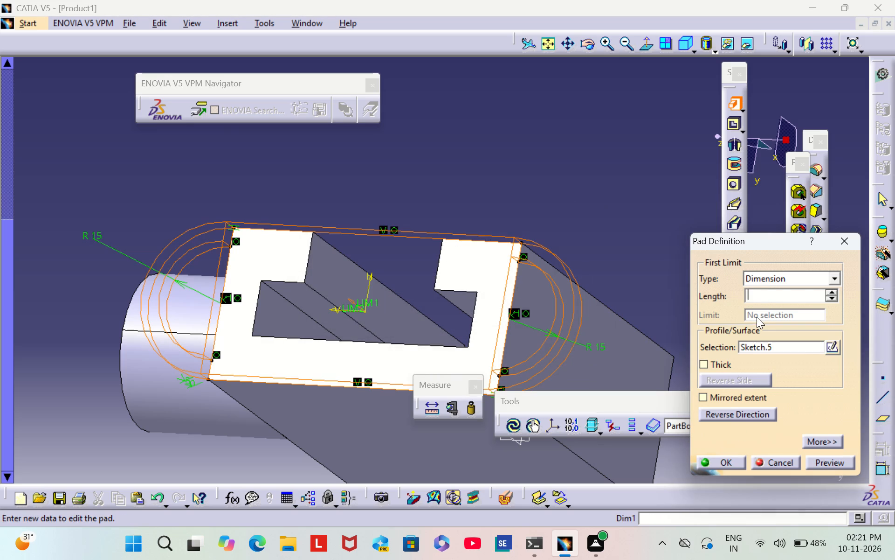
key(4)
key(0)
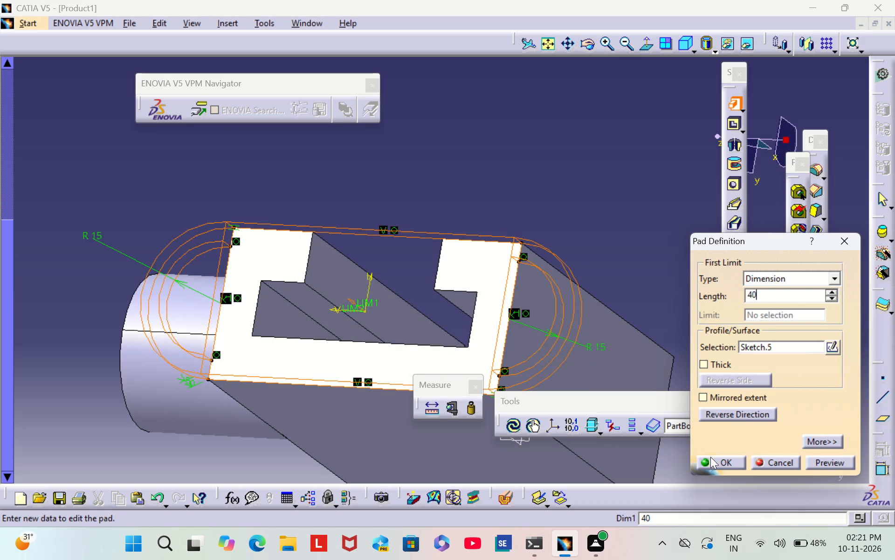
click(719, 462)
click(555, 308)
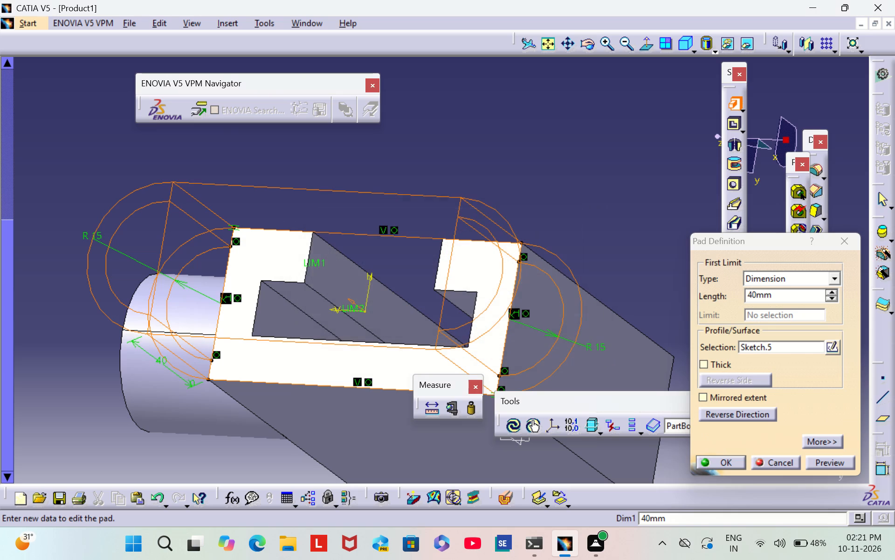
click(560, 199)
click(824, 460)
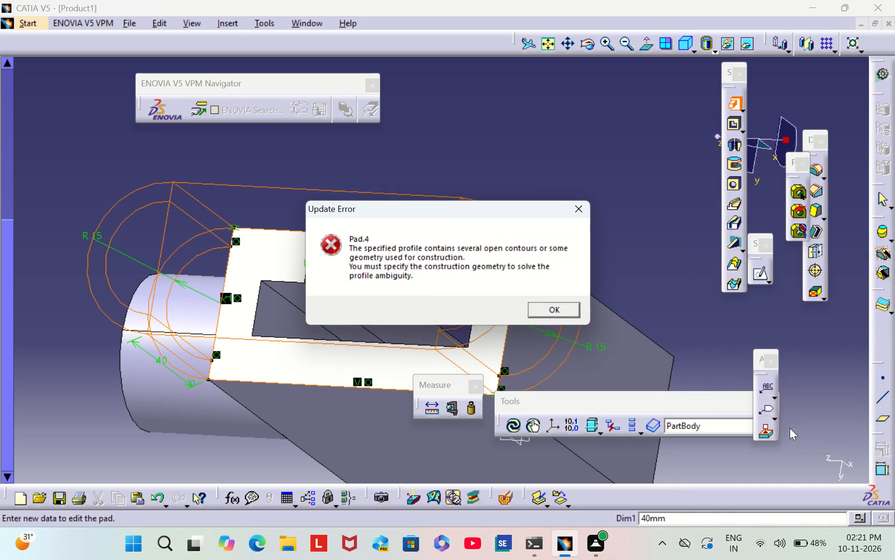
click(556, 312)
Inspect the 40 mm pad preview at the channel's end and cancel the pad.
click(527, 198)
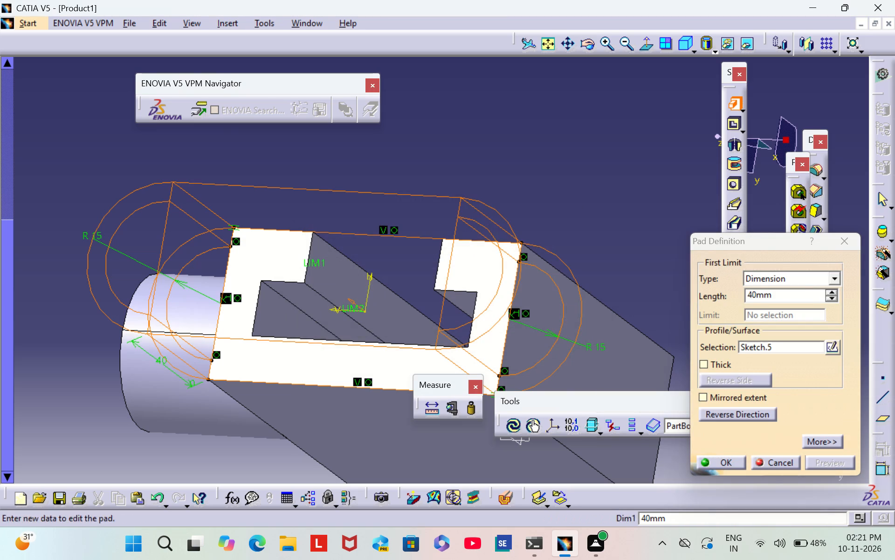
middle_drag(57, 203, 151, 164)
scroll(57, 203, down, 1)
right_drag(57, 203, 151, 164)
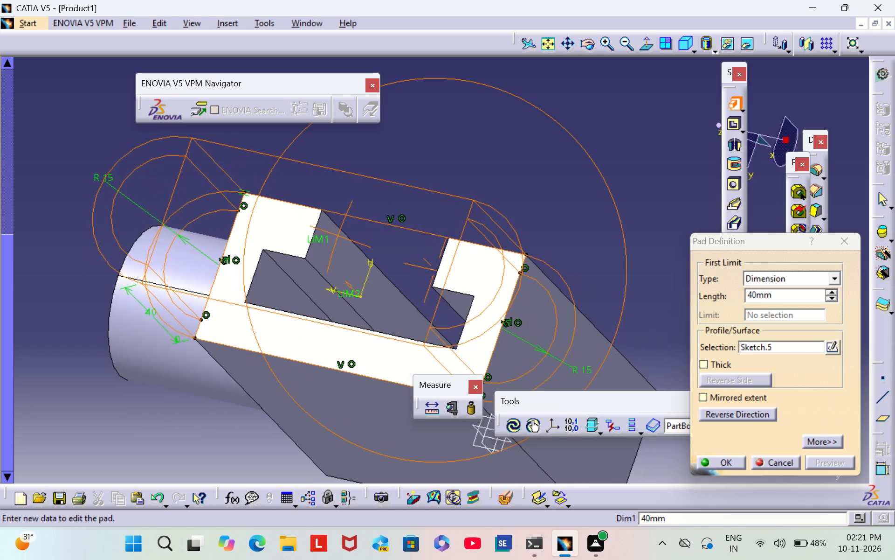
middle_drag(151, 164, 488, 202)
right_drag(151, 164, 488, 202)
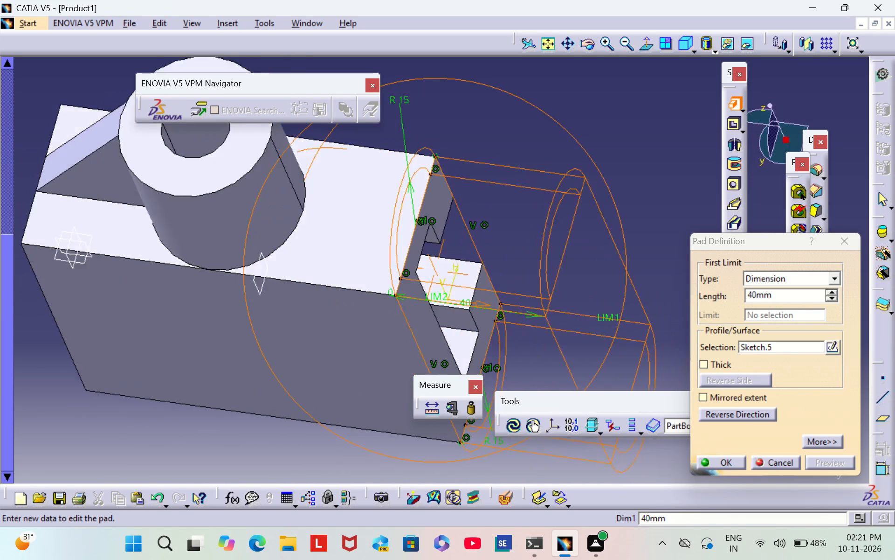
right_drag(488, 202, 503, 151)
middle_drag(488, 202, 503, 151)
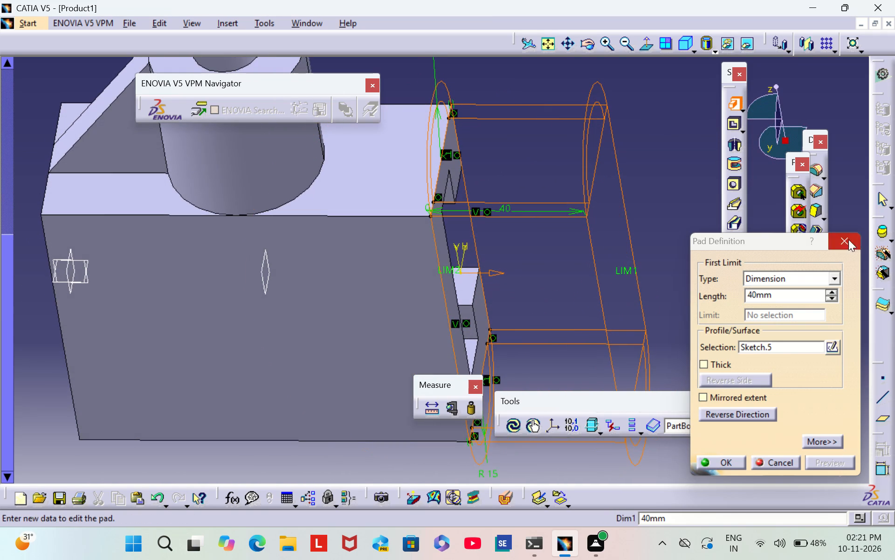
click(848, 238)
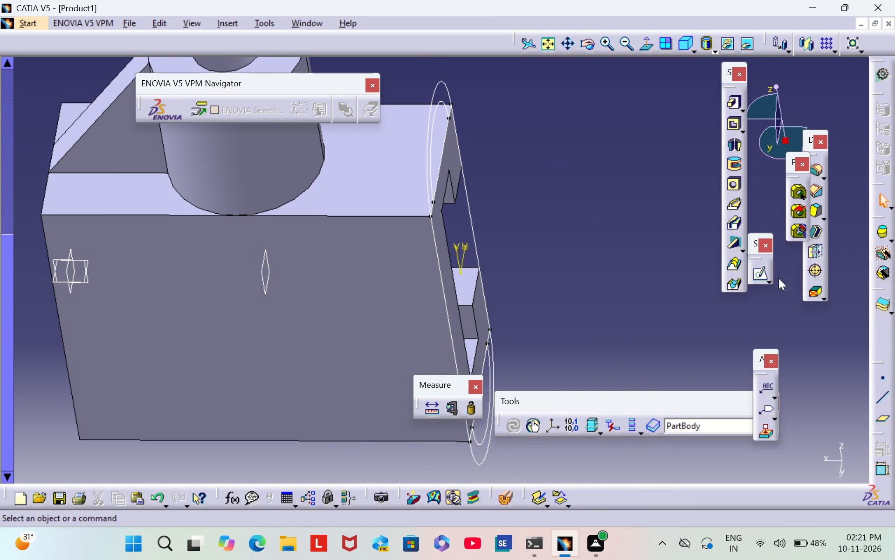
Reopen the end-face sketch and delete the outer and inner semicircular arcs at the rectangle's top side.
click(761, 274)
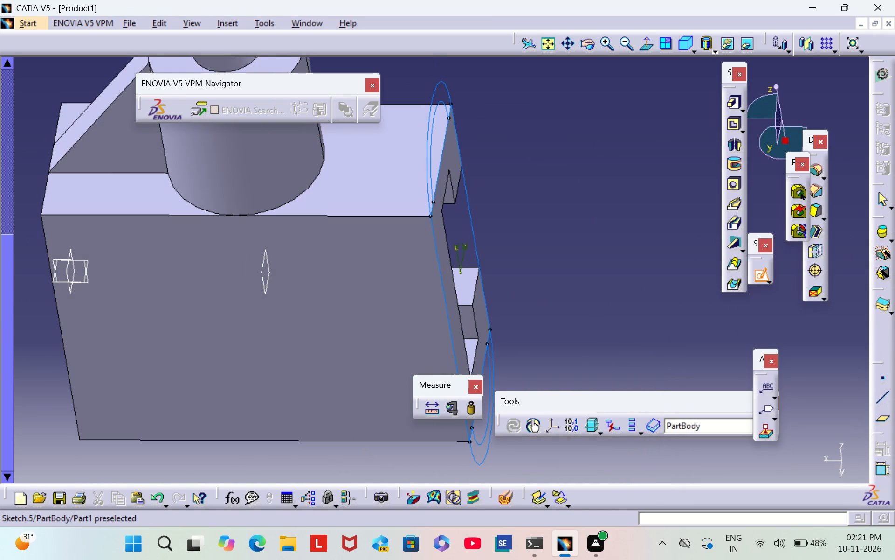
click(431, 147)
middle_drag(293, 219, 291, 218)
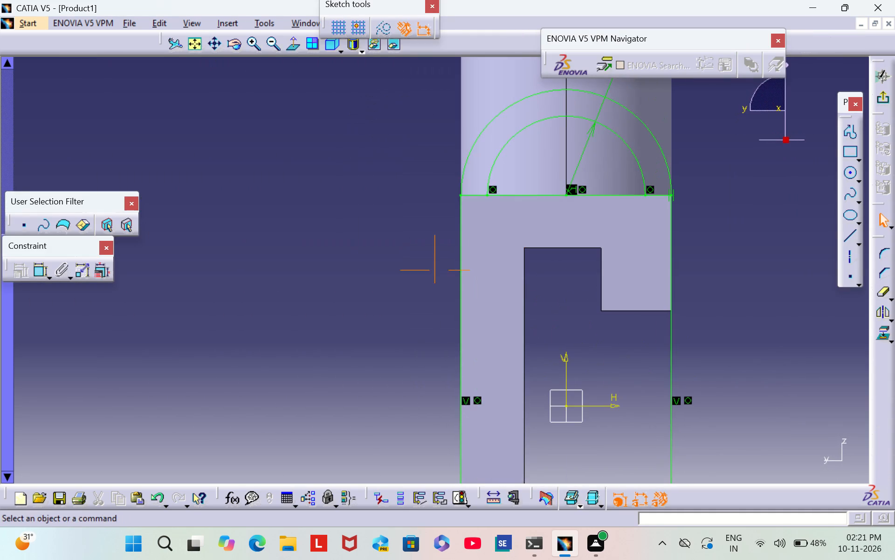
middle_drag(291, 218, 182, 249)
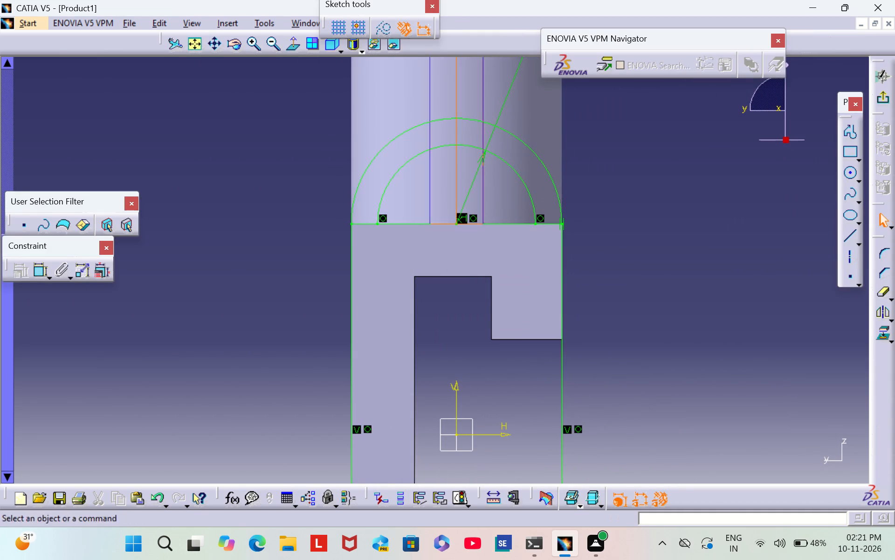
right_click(546, 172)
click(587, 362)
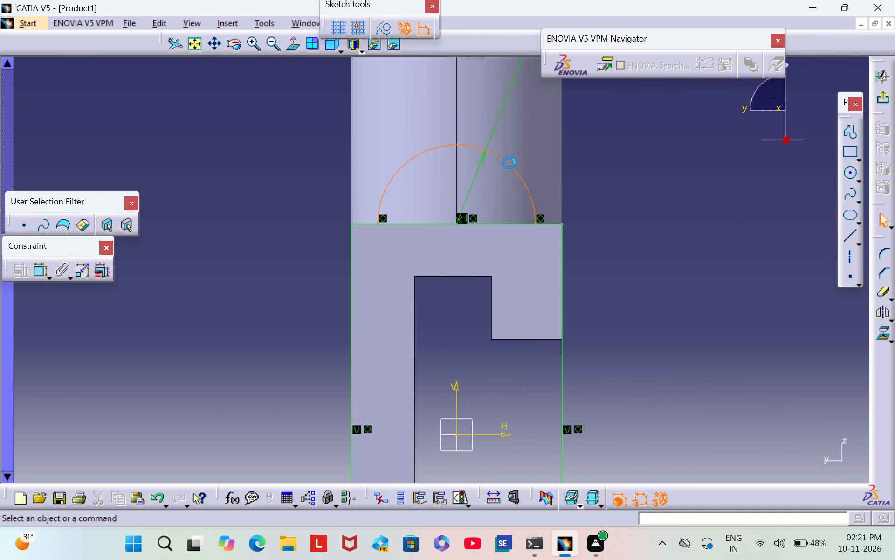
right_click(508, 166)
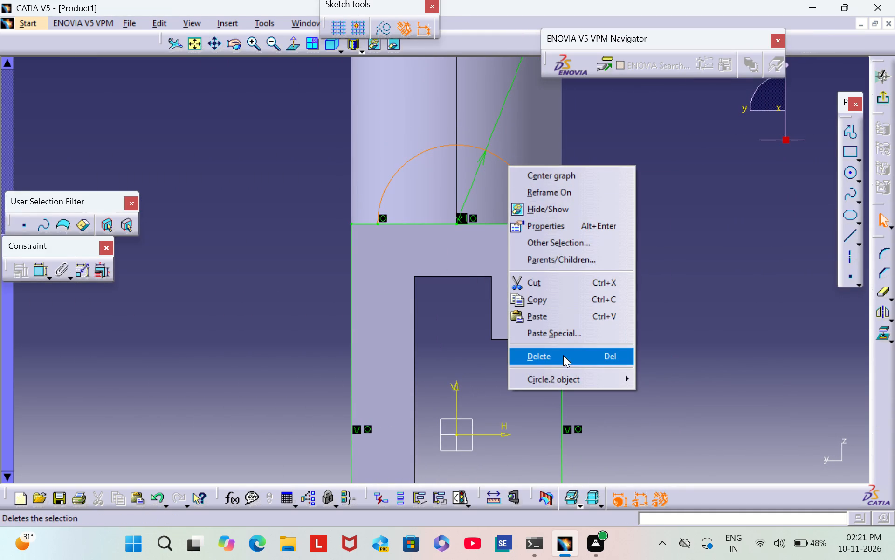
click(564, 353)
scroll(667, 389, down, 1)
middle_drag(666, 389, 593, 79)
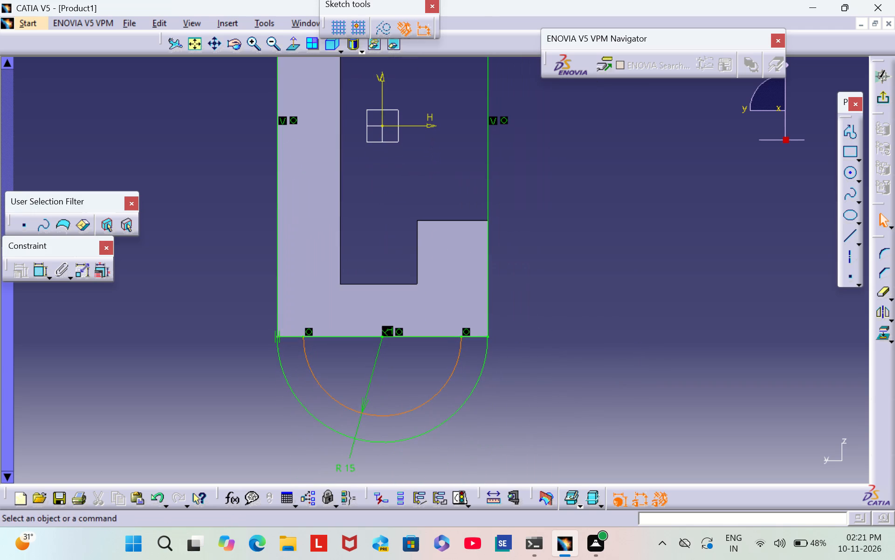
Delete the inner and outer arcs at the rectangle's bottom side plus both leftover centre points, and exit the sketch.
right_click(409, 408)
click(466, 377)
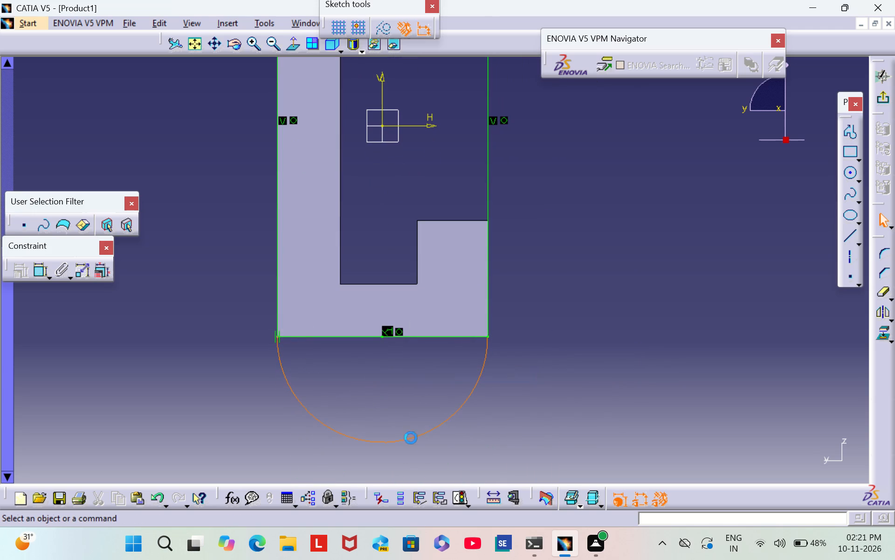
right_click(411, 438)
click(464, 402)
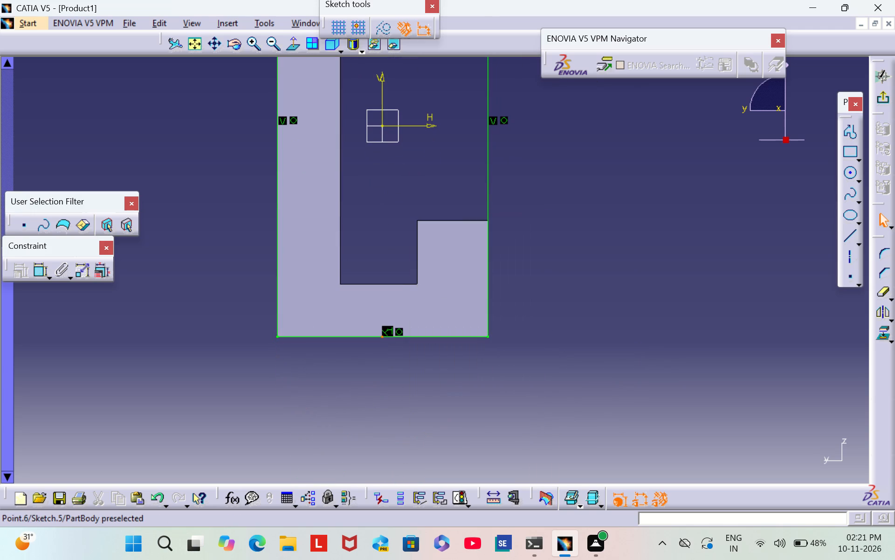
right_click(380, 336)
click(426, 307)
middle_drag(516, 252, 539, 483)
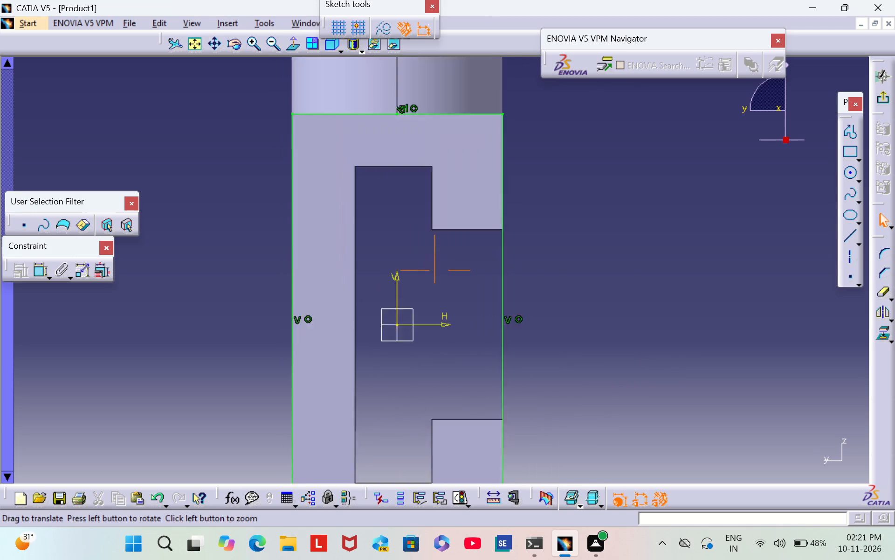
middle_drag(539, 483, 543, 498)
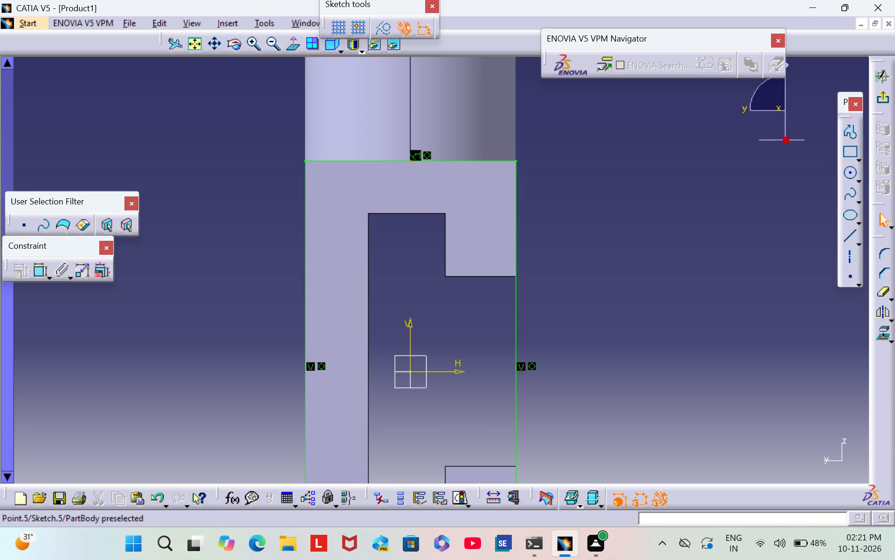
right_click(409, 161)
click(480, 356)
middle_drag(576, 397, 573, 395)
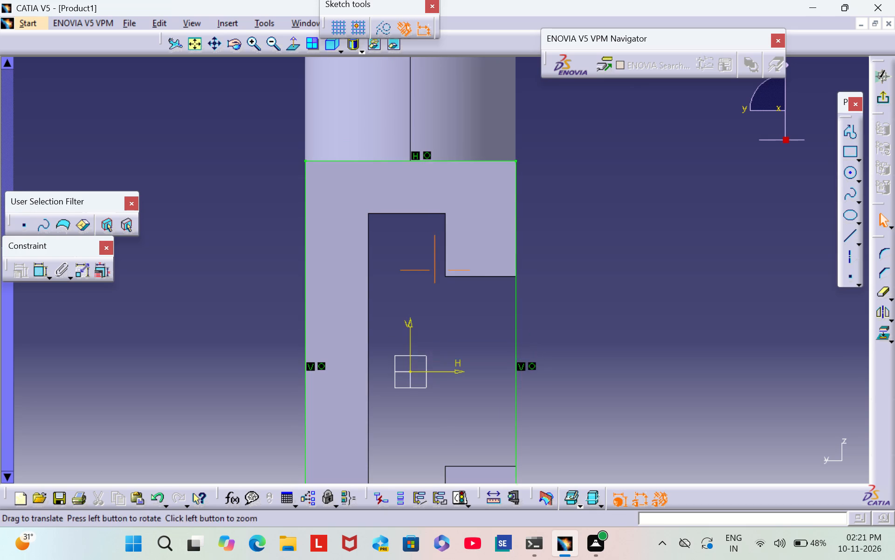
middle_drag(573, 395, 558, 238)
click(879, 100)
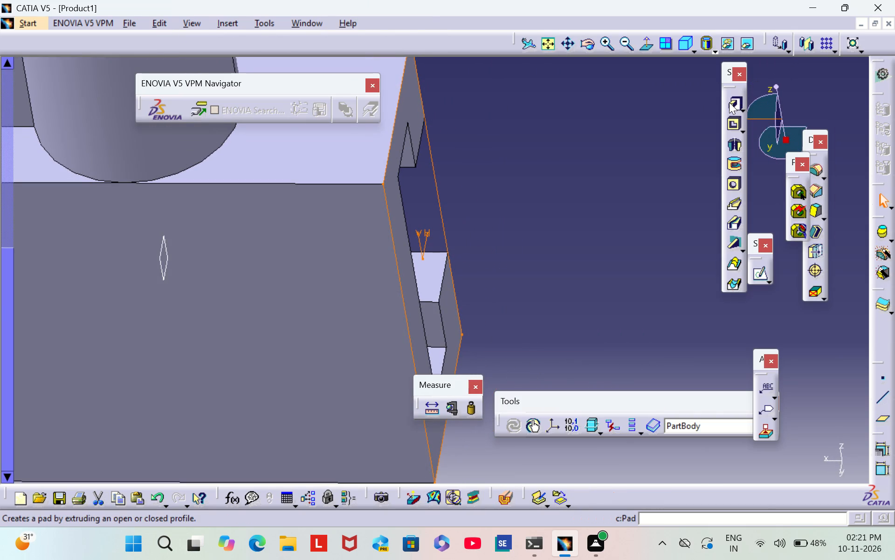
Pad the remaining rectangular end-face profile by 40 mm.
click(737, 108)
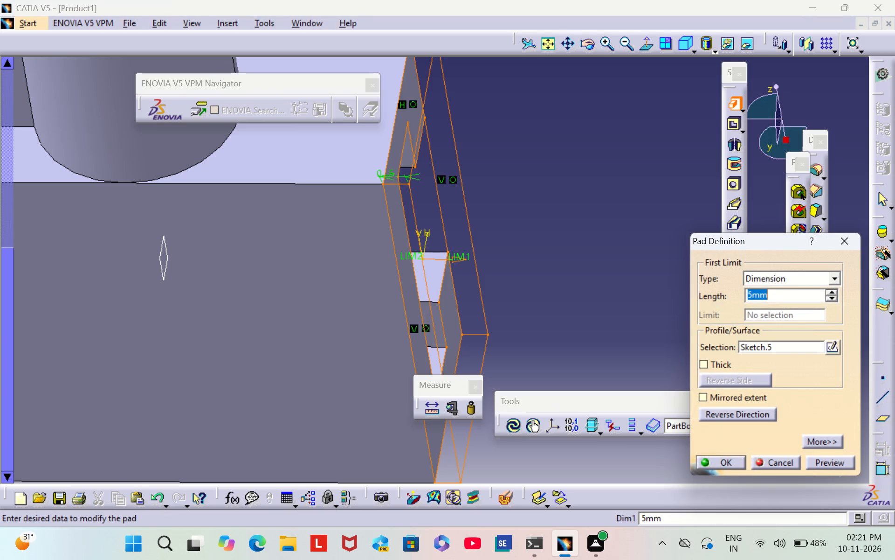
key(BackSpace)
text(40)
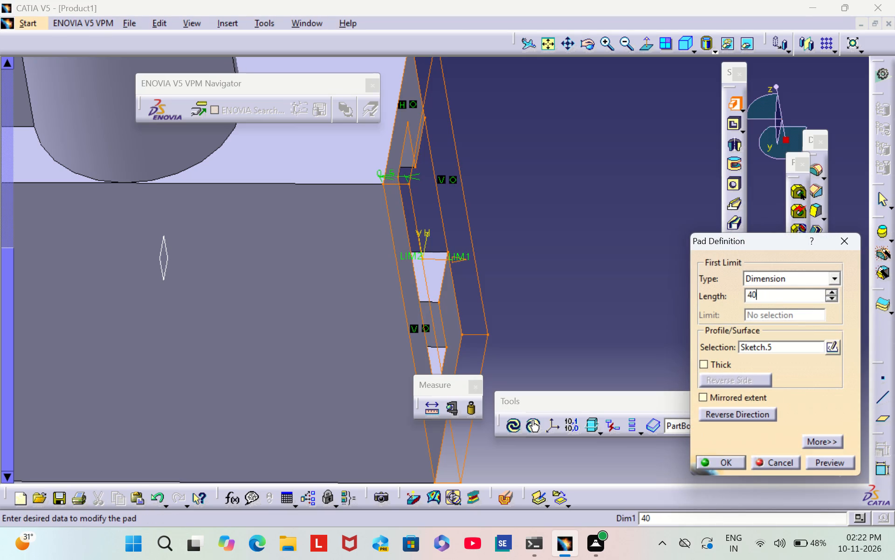
key(Return)
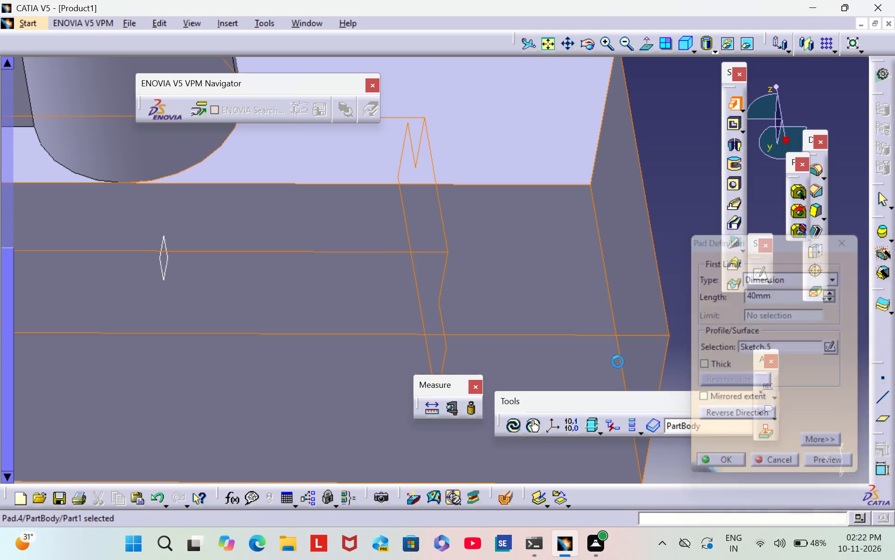
click(698, 334)
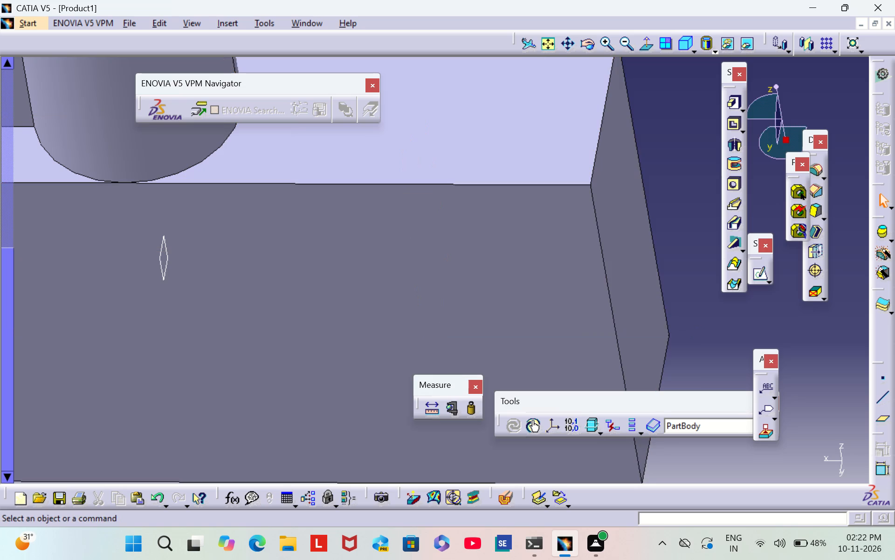
Inspect the extended part and check the pad definitions of the channel and the end block, leaving both unchanged.
triple_click(623, 48)
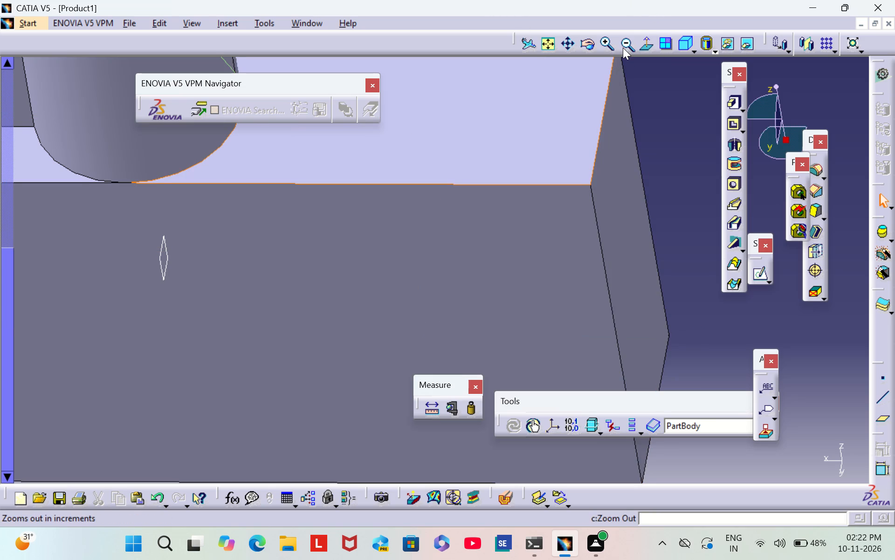
triple_click(623, 48)
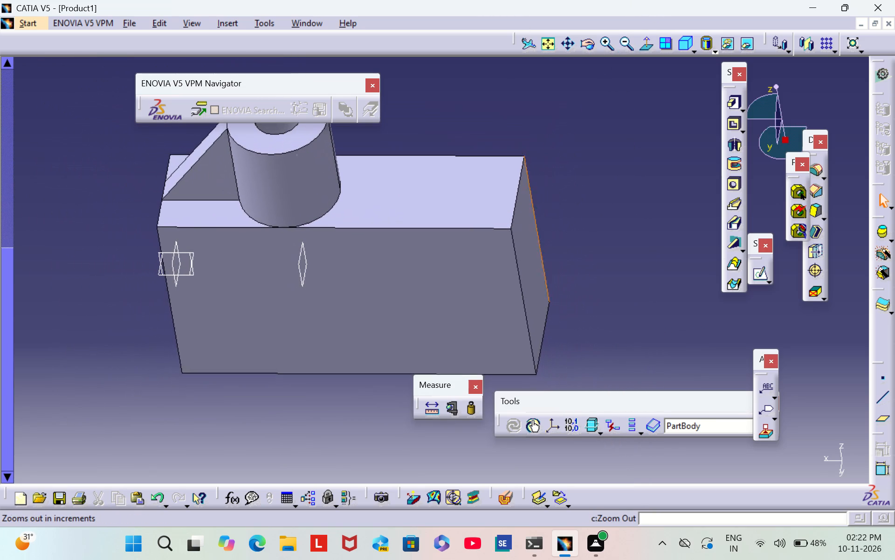
middle_drag(597, 209, 360, 366)
scroll(597, 208, down, 1)
right_drag(597, 208, 360, 366)
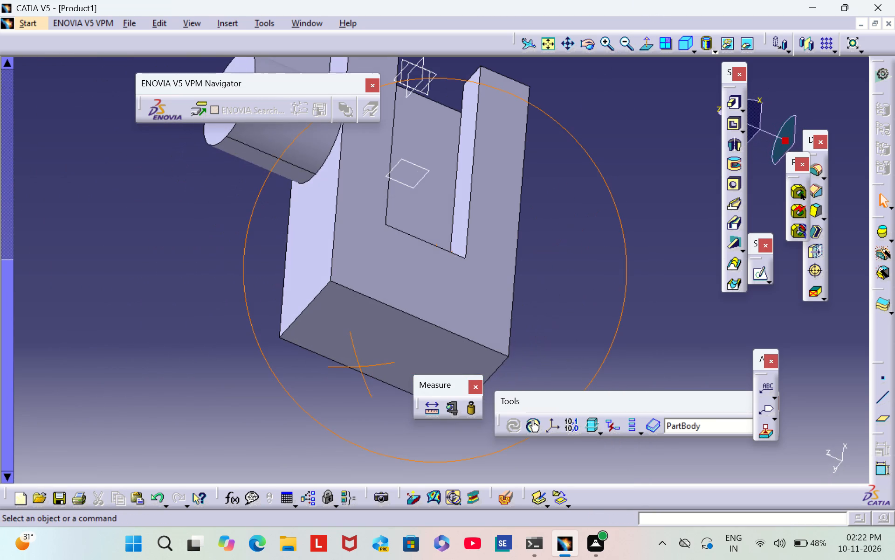
right_drag(360, 366, 611, 229)
middle_drag(360, 366, 611, 229)
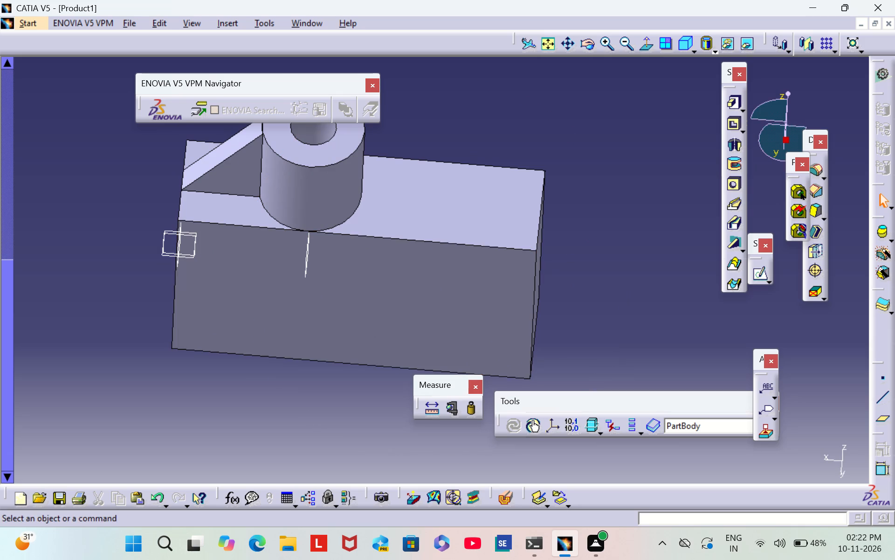
double_click(516, 263)
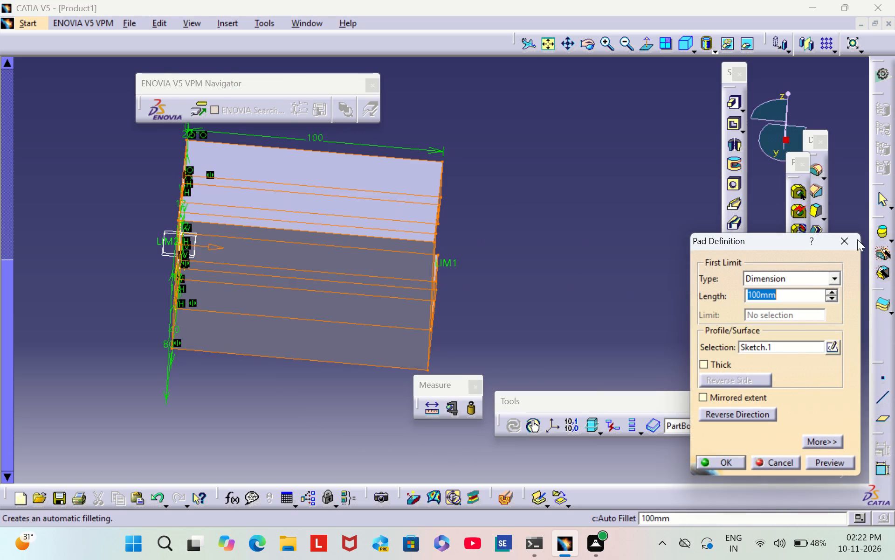
click(847, 236)
scroll(610, 257, down, 2)
middle_drag(610, 256, 516, 310)
right_drag(607, 256, 516, 310)
double_click(475, 314)
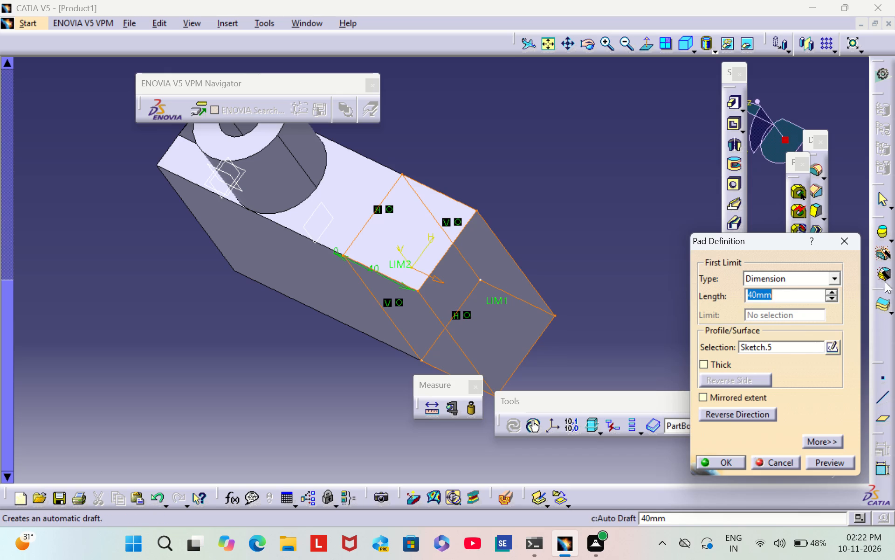
click(839, 239)
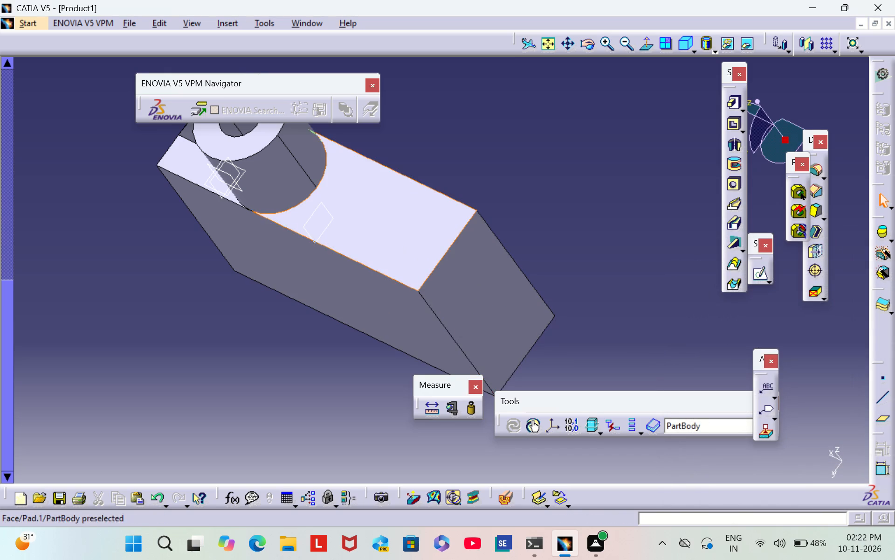
Create a reference plane offset 50 mm from Plane.1, reversing the direction so it lies toward the end block.
click(311, 213)
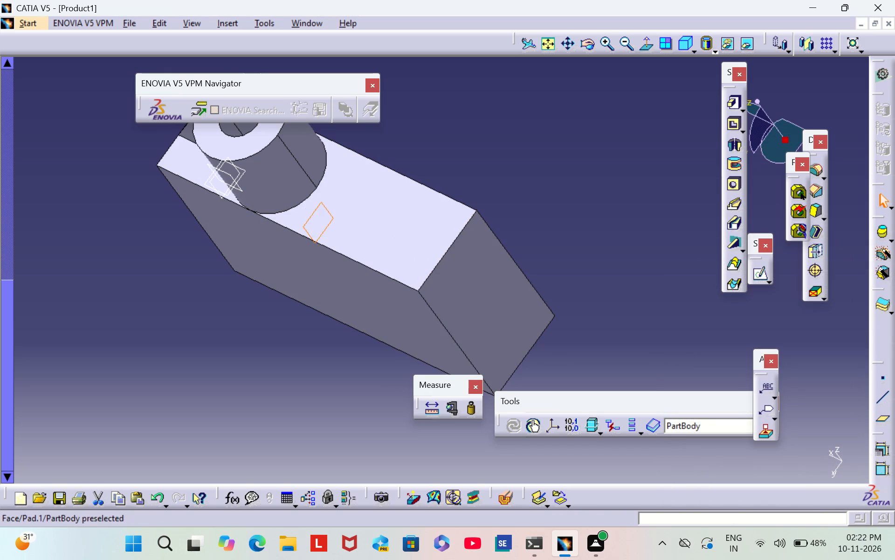
click(878, 416)
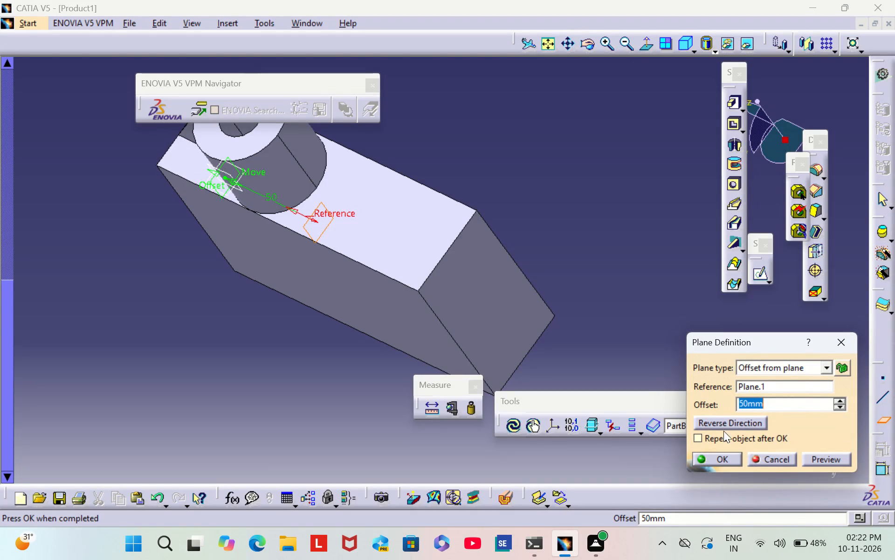
click(722, 424)
click(725, 460)
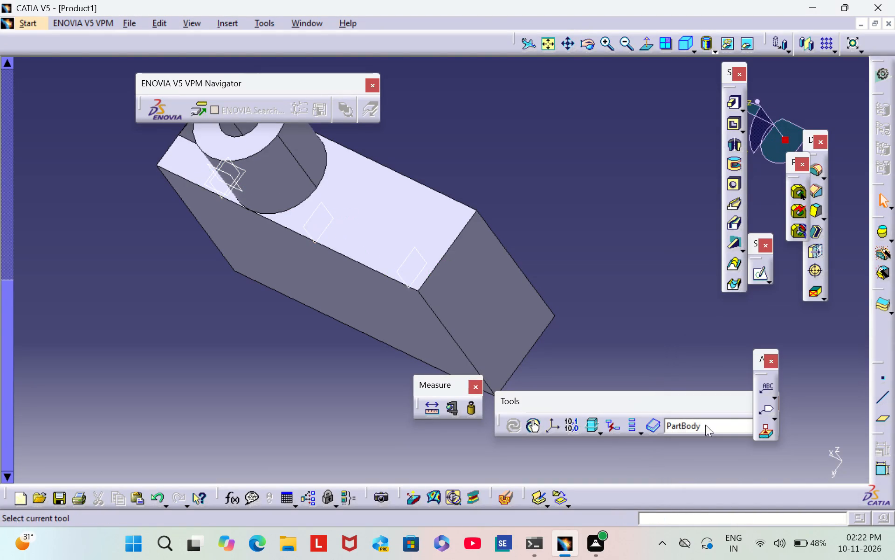
Open a sketch on the new offset plane, examine the plane's position inside the channel from several angles, and exit the sketch.
click(406, 260)
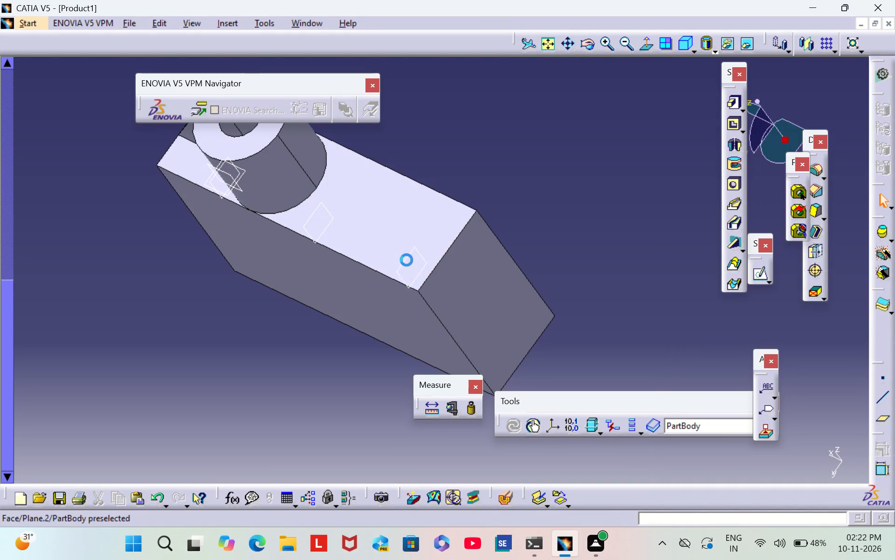
click(757, 275)
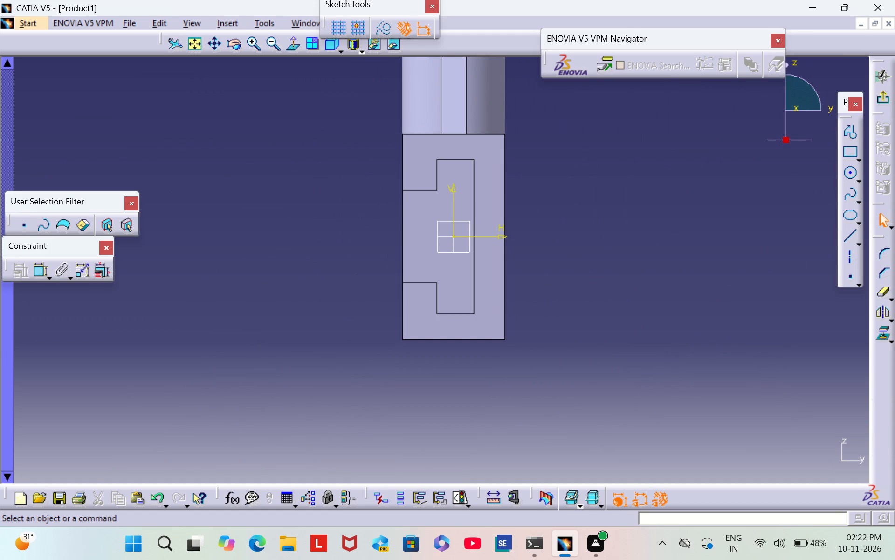
middle_drag(207, 301, 399, 368)
right_drag(208, 301, 399, 368)
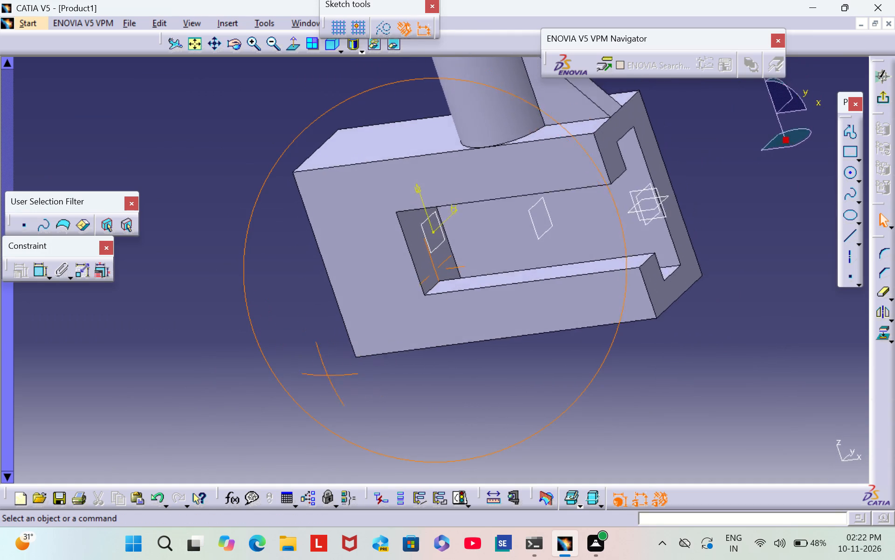
right_drag(399, 368, 212, 356)
middle_drag(399, 368, 212, 356)
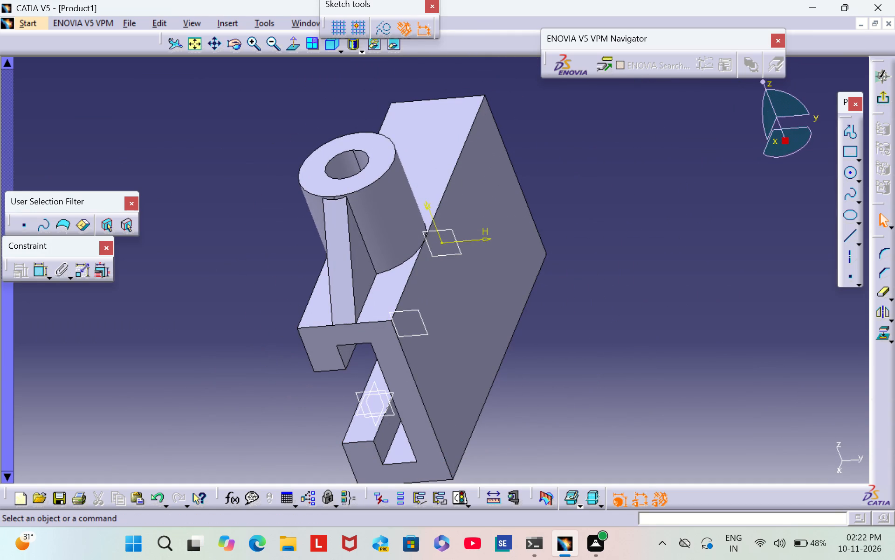
click(192, 49)
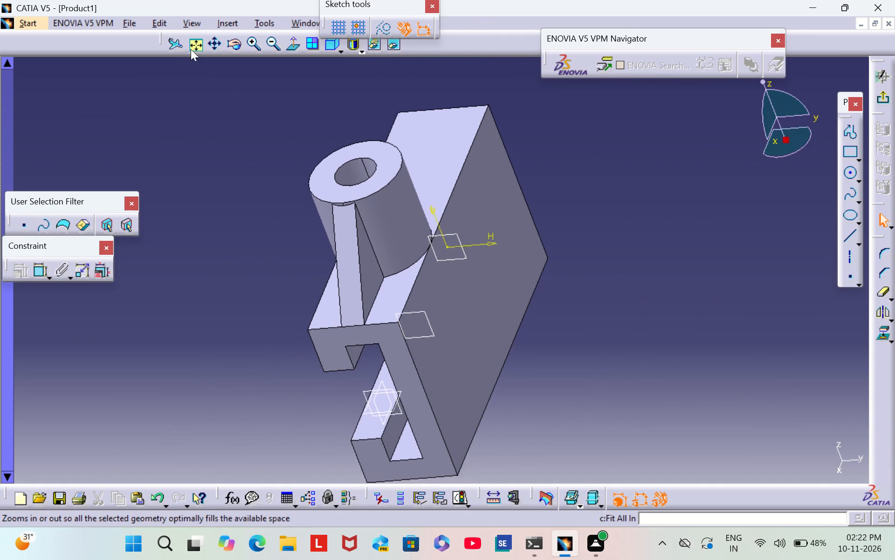
middle_drag(227, 283, 274, 230)
scroll(227, 283, down, 1)
right_drag(228, 280, 274, 230)
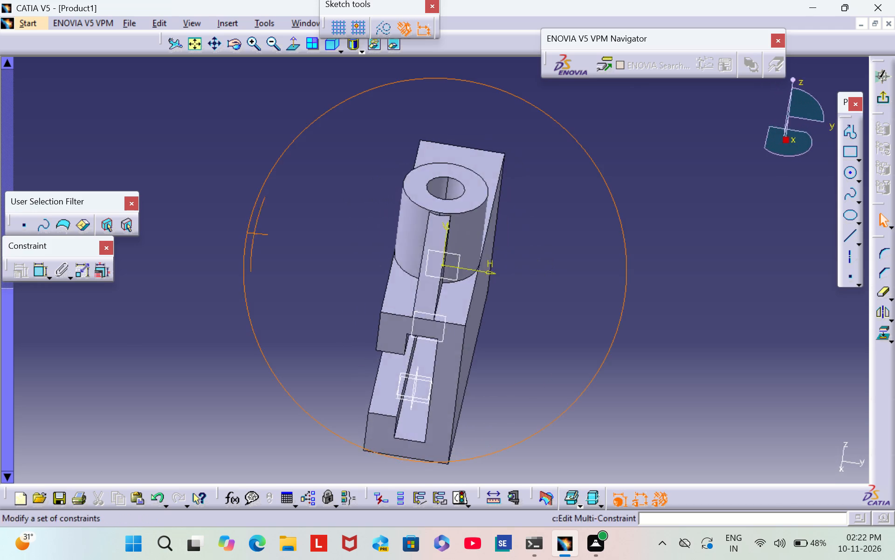
right_drag(274, 230, 295, 219)
middle_drag(274, 230, 295, 219)
middle_drag(313, 343, 358, 330)
scroll(313, 343, down, 1)
right_drag(313, 343, 358, 330)
click(391, 264)
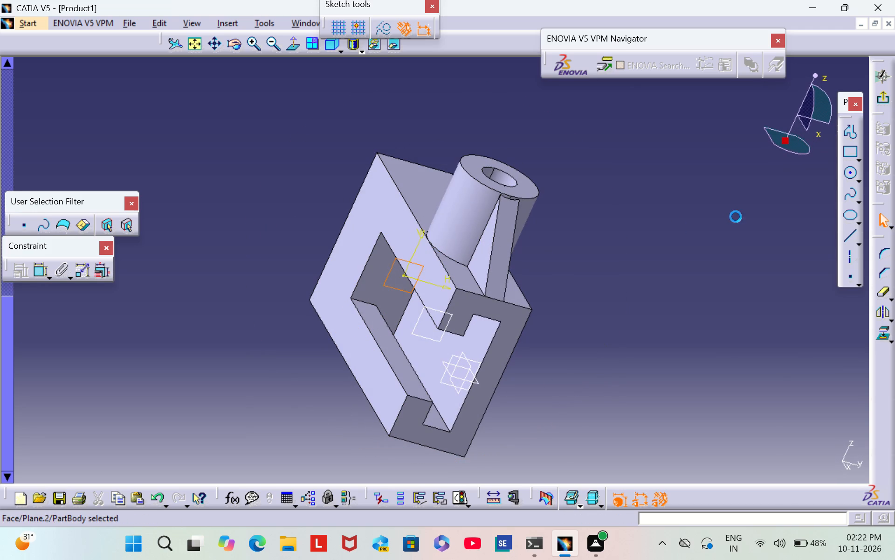
click(882, 96)
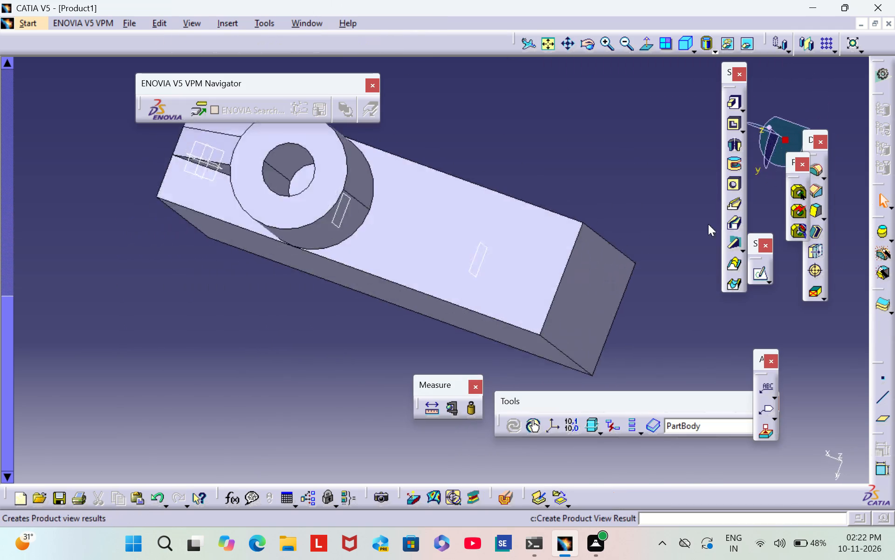
Start a sketch on the new offset plane near the end block.
click(451, 245)
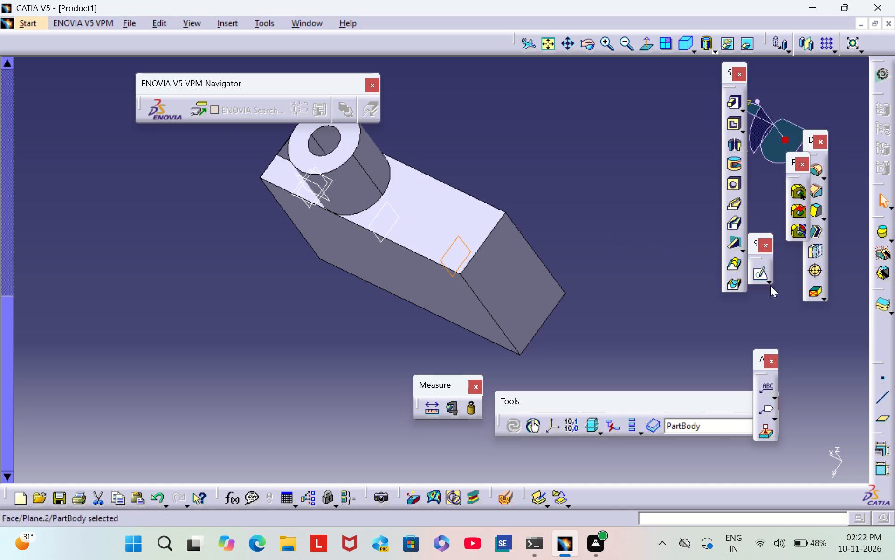
click(757, 272)
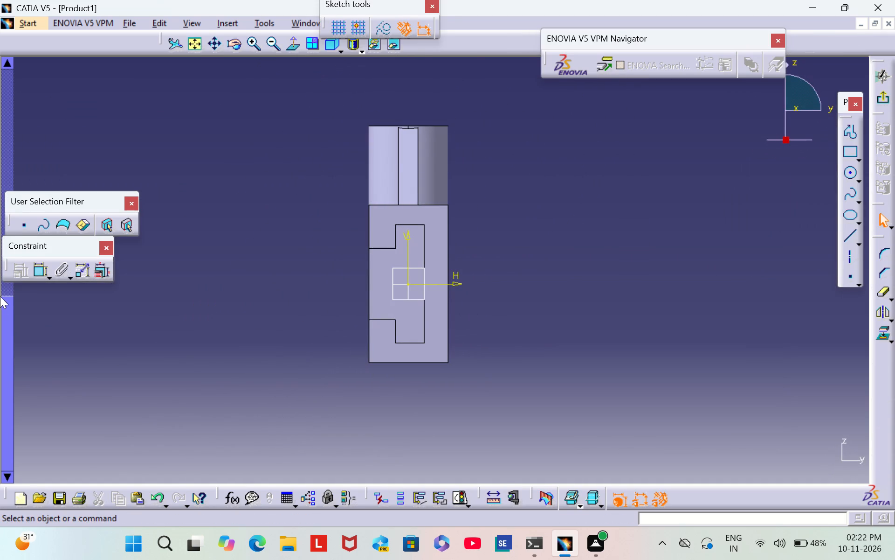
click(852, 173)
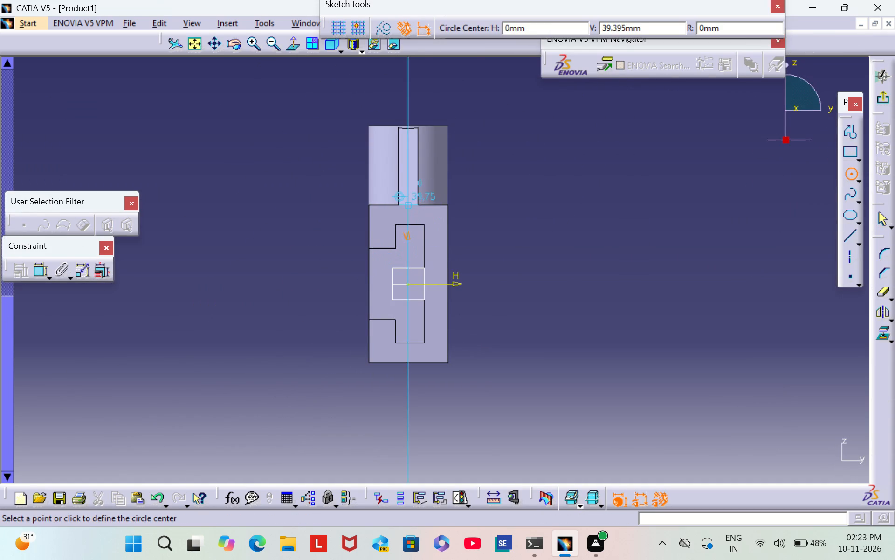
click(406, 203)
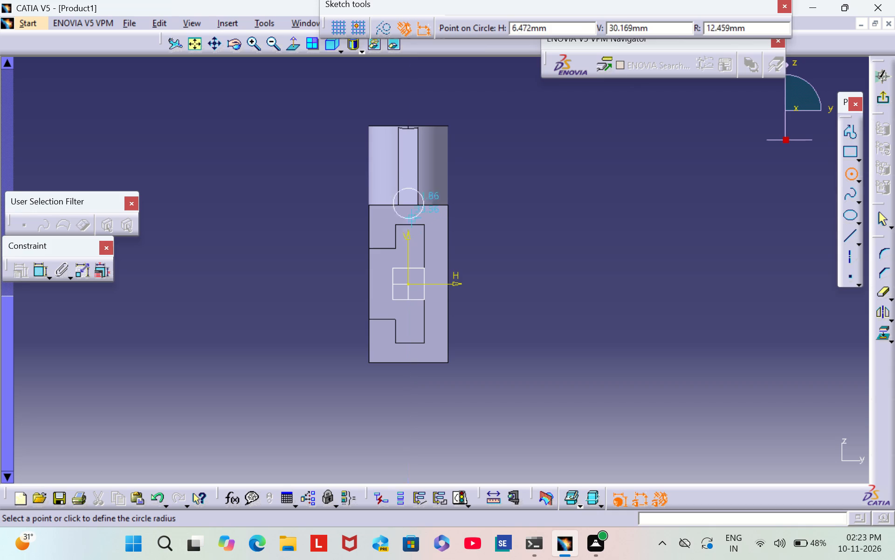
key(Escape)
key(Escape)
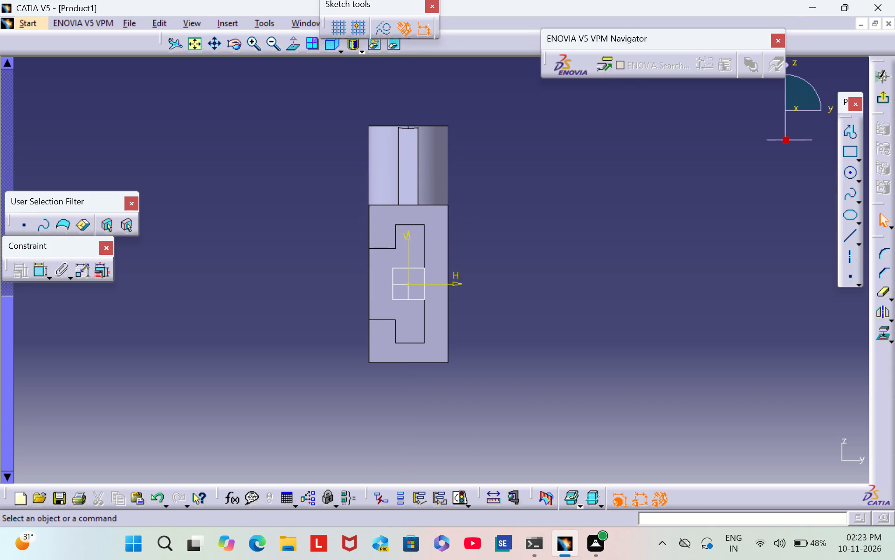
Sketch two circles on the vertical axis, radius about 19.7 mm at the block's upper edge and about 20.3 mm at its lower edge.
click(847, 177)
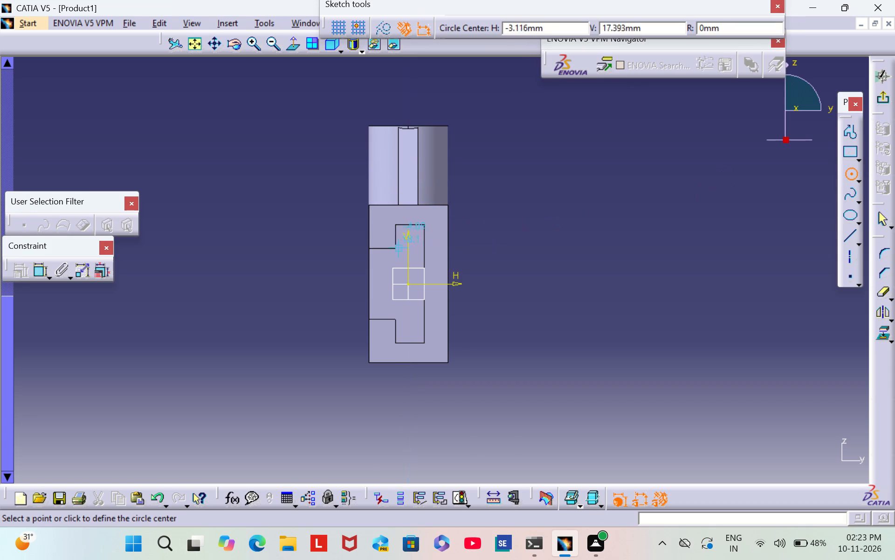
click(407, 205)
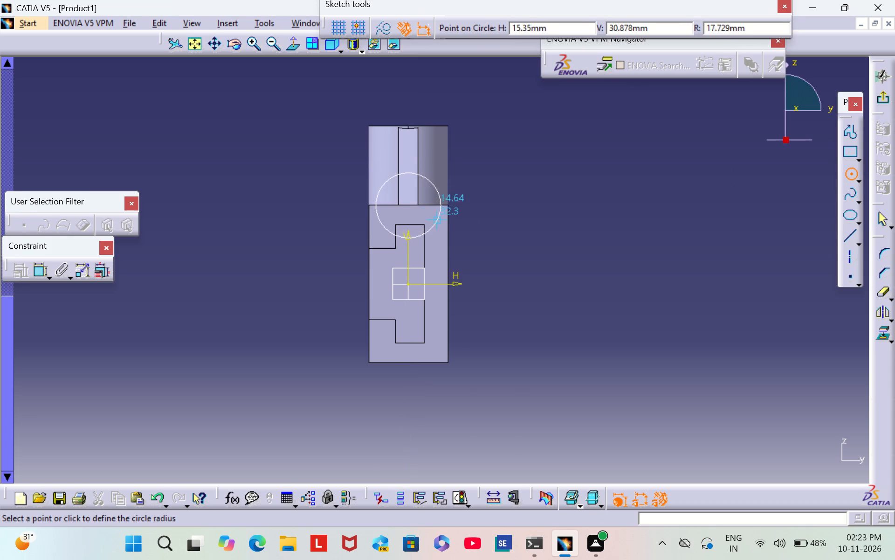
click(441, 225)
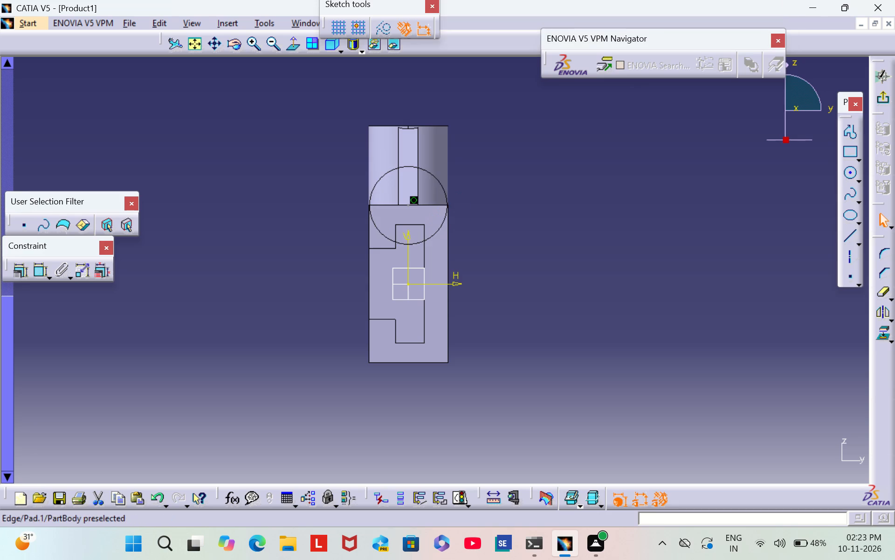
click(526, 236)
click(847, 177)
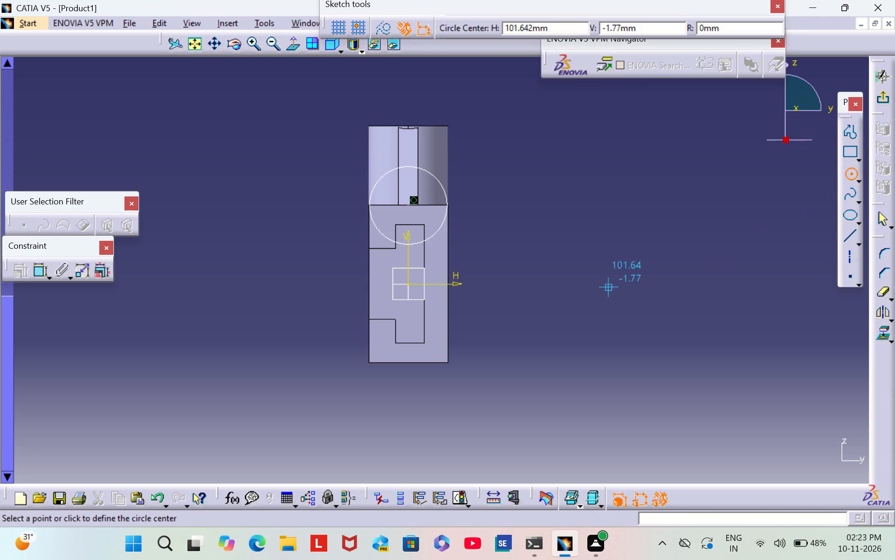
click(408, 364)
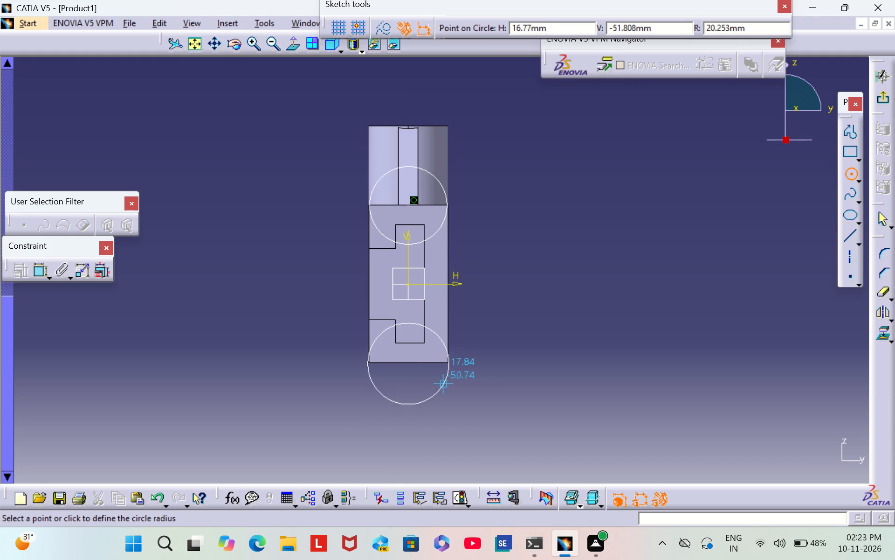
click(441, 385)
click(544, 315)
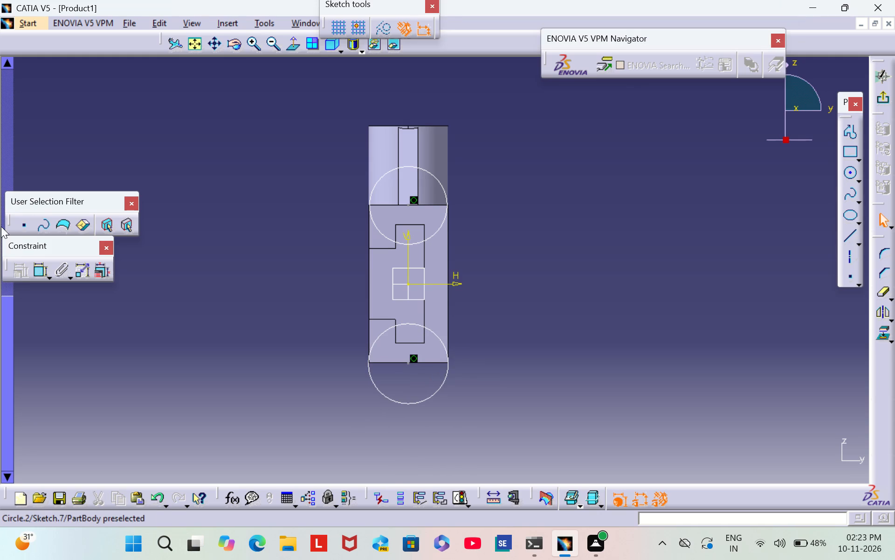
Constrain the lower circle's centre to be coincident with the bottom edge of the part.
triple_click(36, 278)
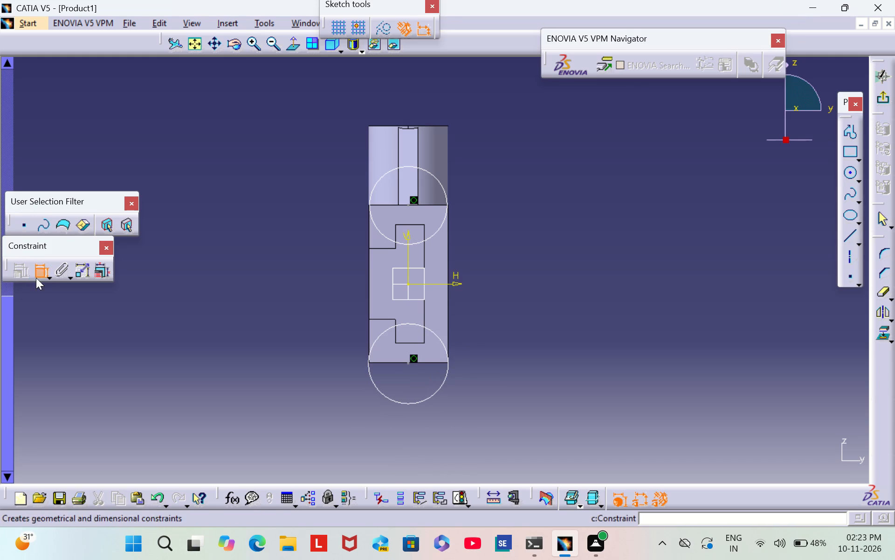
double_click(36, 278)
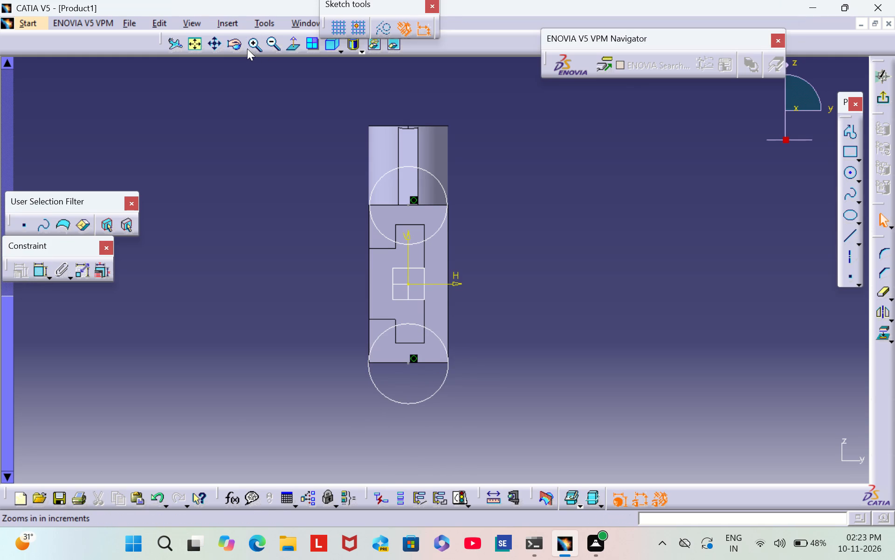
triple_click(247, 49)
triple_click(248, 48)
triple_click(248, 48)
click(248, 48)
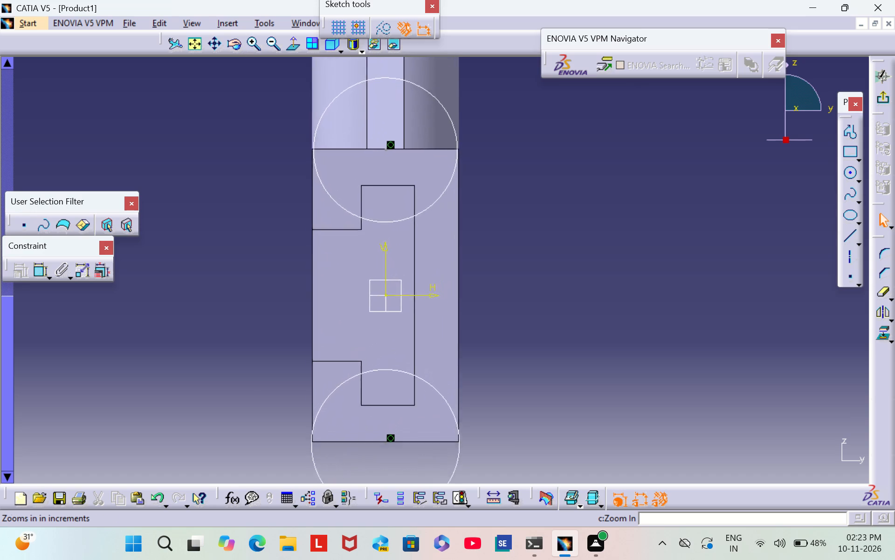
scroll(187, 492, down, 1)
middle_drag(187, 491, 202, 322)
middle_drag(208, 344, 261, 150)
scroll(212, 335, up, 1)
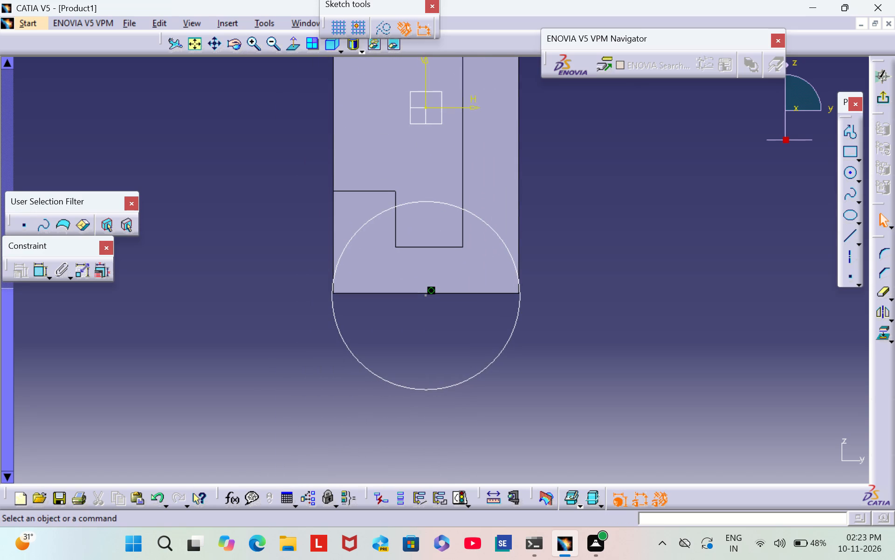
double_click(44, 274)
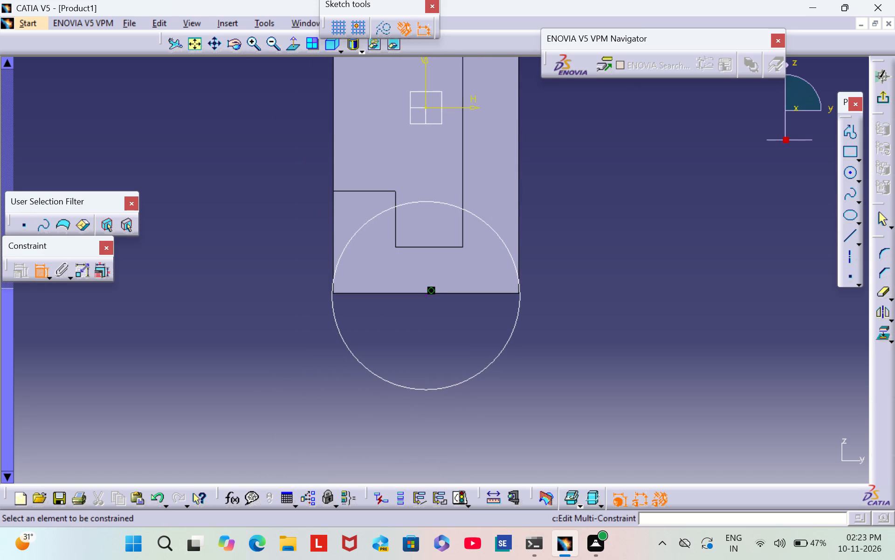
click(424, 296)
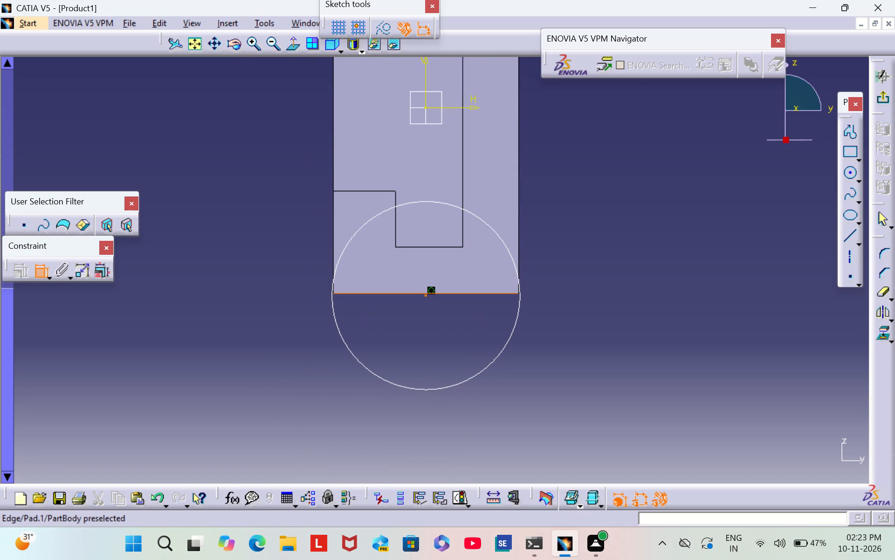
click(435, 293)
right_click(435, 293)
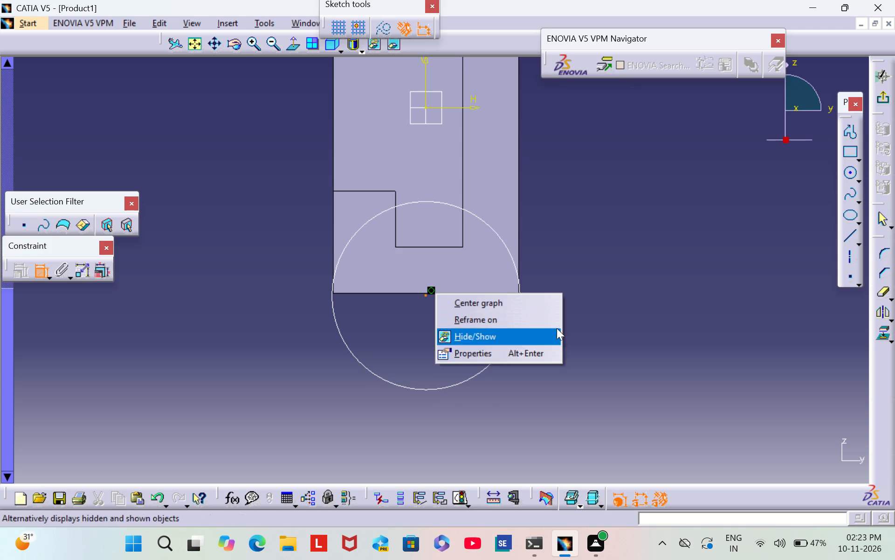
click(599, 304)
click(441, 292)
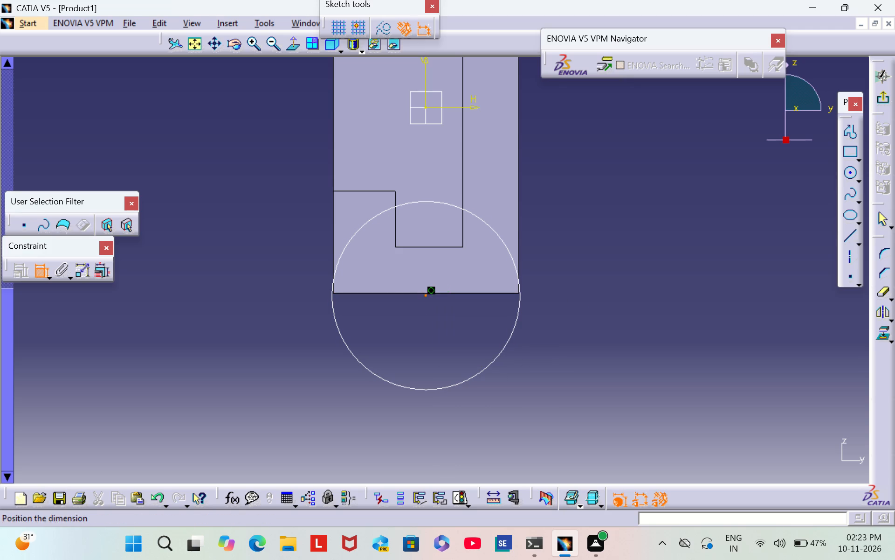
right_click(428, 292)
click(478, 423)
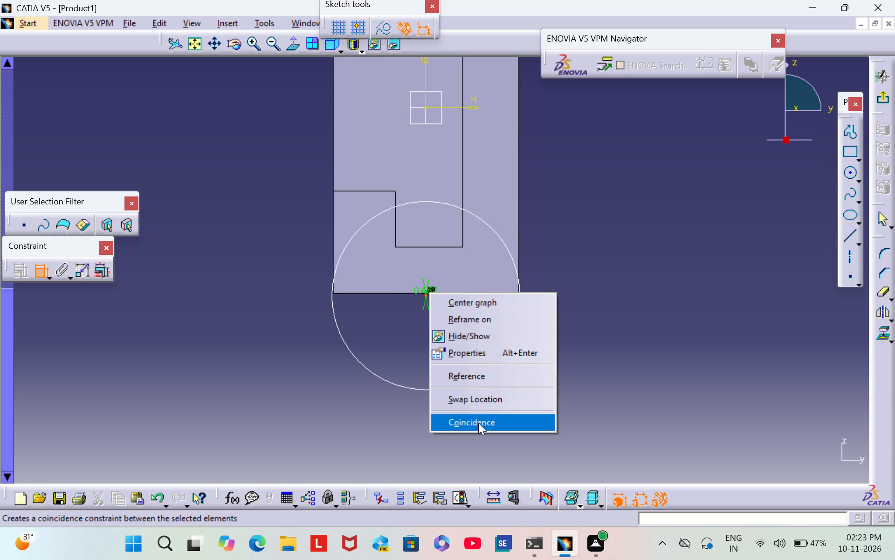
Constrain the upper circle's centre to be coincident with the horizontal edge where the boss meets the channel.
middle_drag(332, 170, 310, 505)
scroll(326, 450, down, 1)
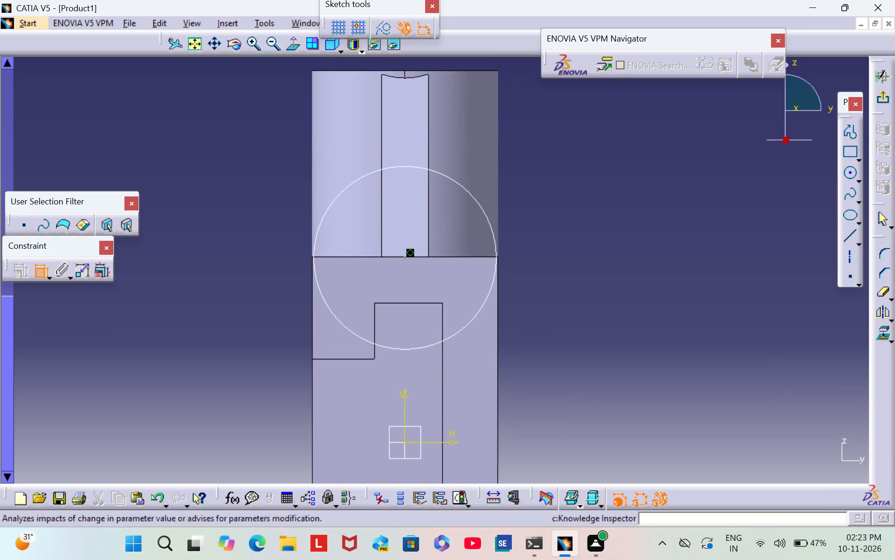
click(404, 257)
click(427, 257)
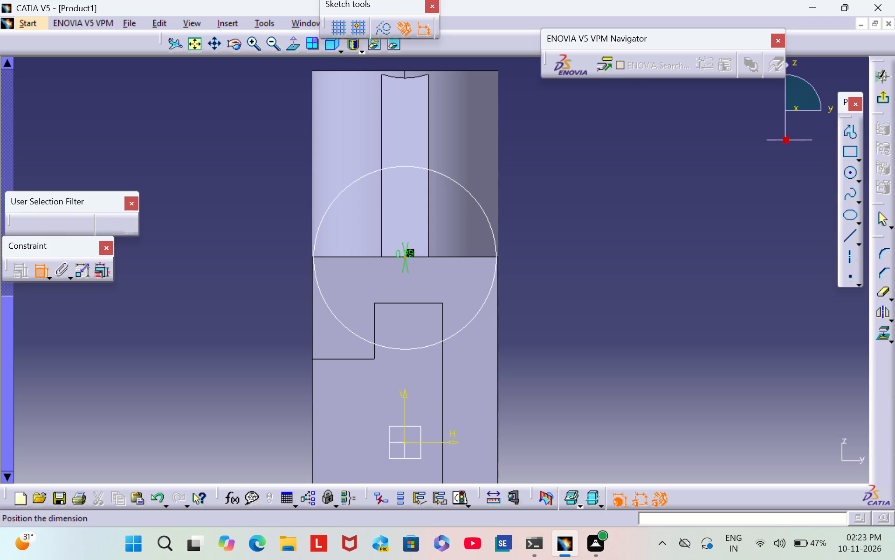
right_click(427, 257)
click(516, 385)
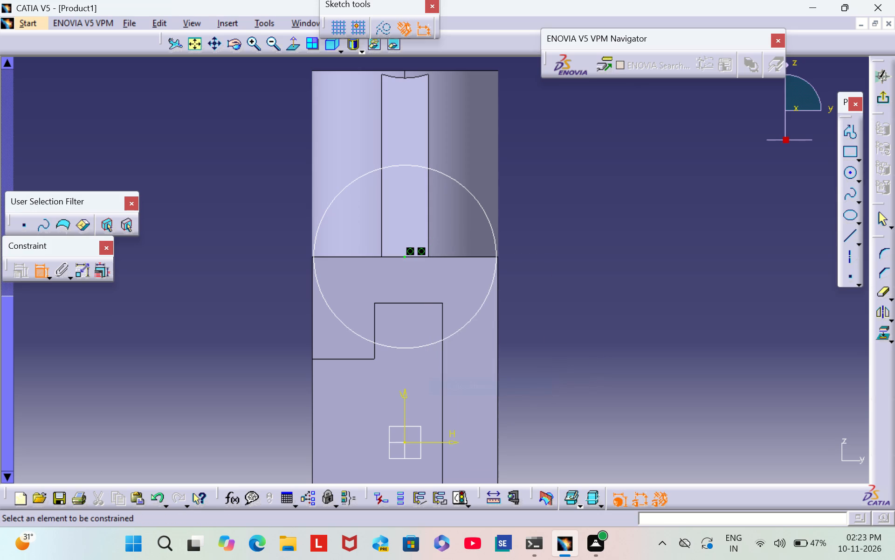
Dimension the upper circle and set its radius to 20 mm.
click(488, 220)
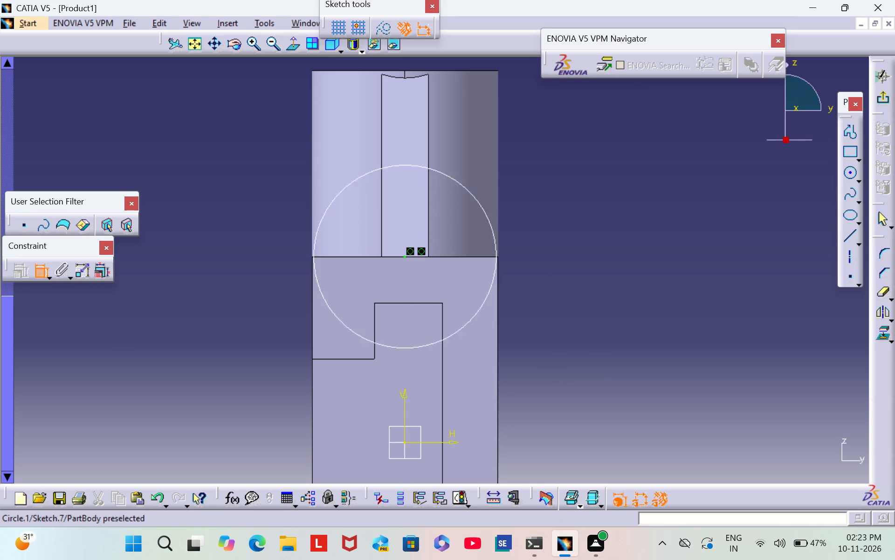
click(568, 227)
double_click(564, 225)
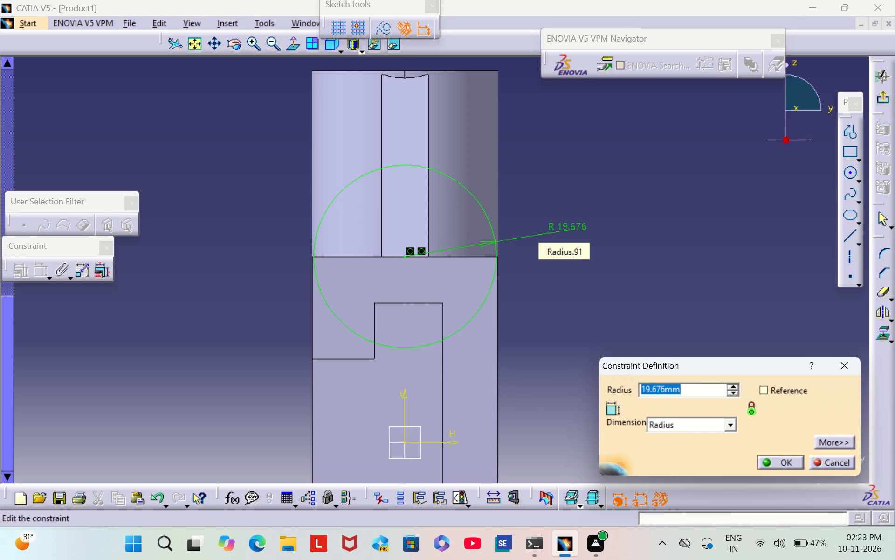
key(BackSpace)
text(20)
key(Return)
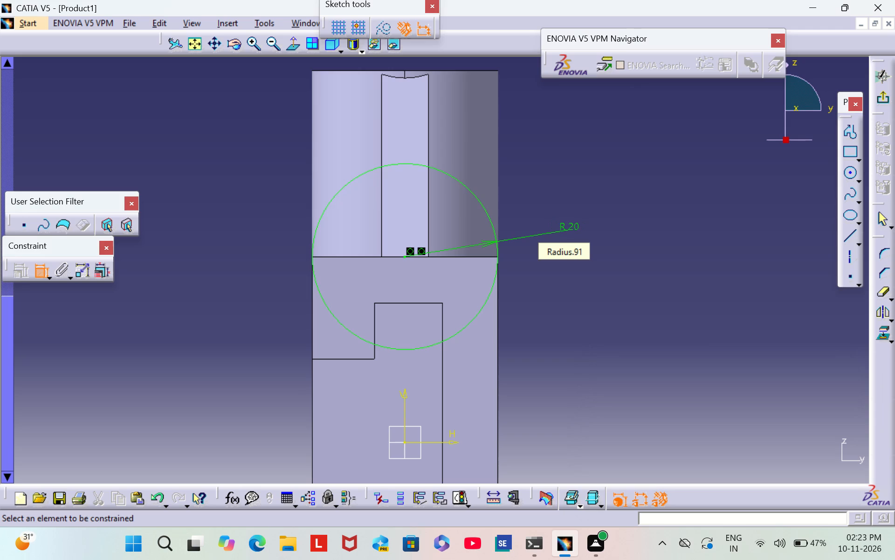
Dimension the lower circle, set its radius to 20 mm, and finish constraining.
middle_drag(603, 443, 570, 50)
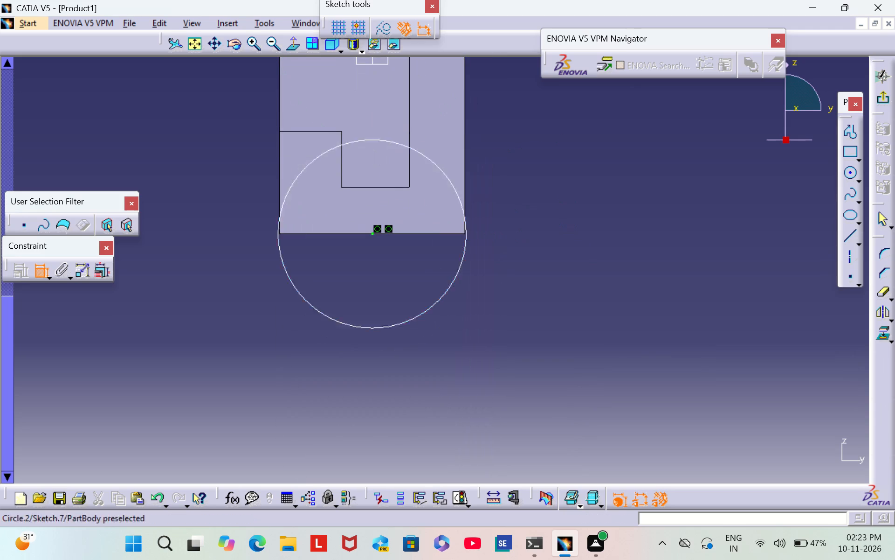
click(434, 304)
click(533, 324)
double_click(541, 322)
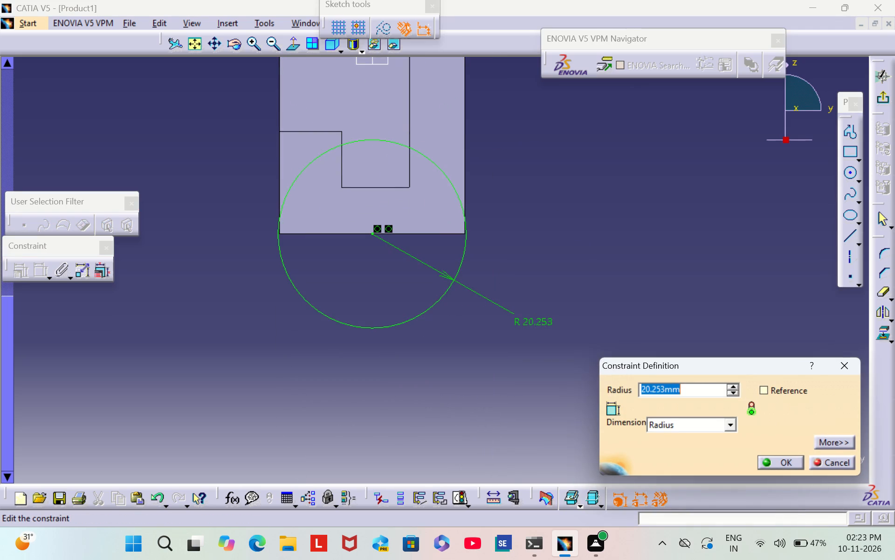
key(BackSpace)
text(20)
key(Return)
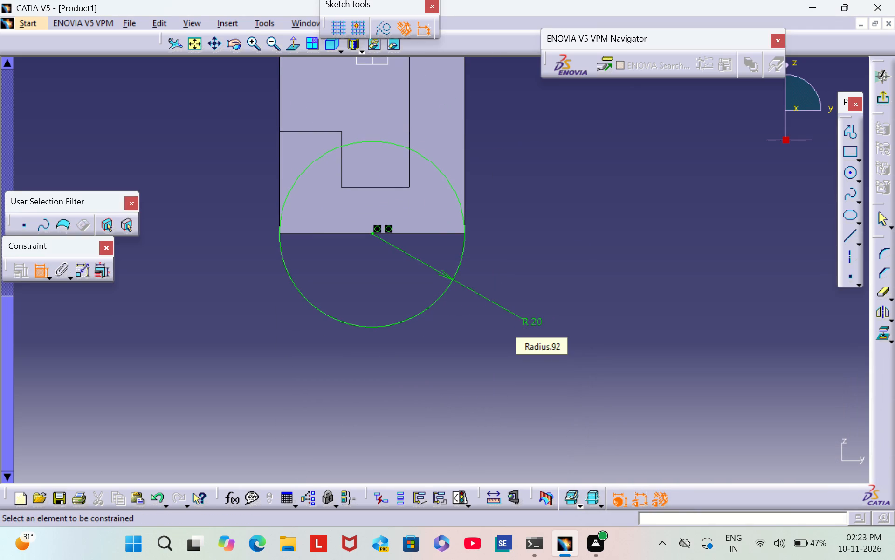
click(581, 273)
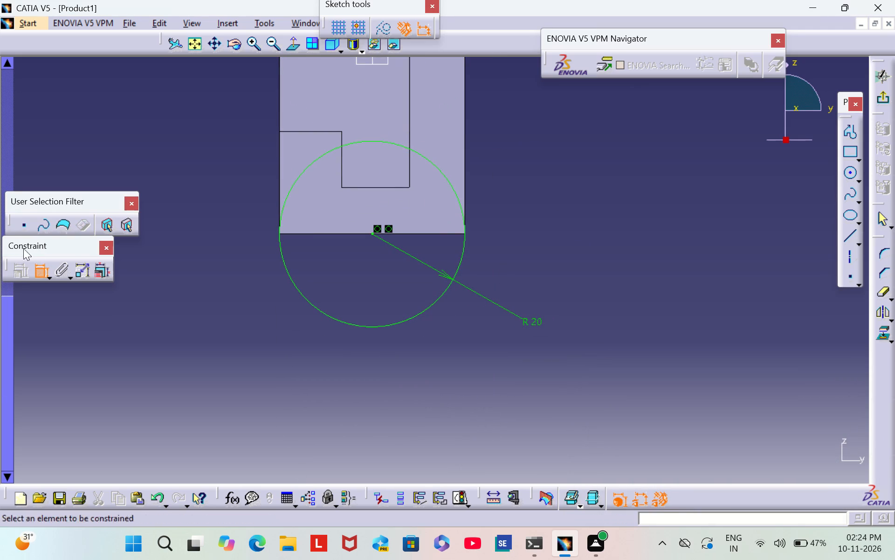
middle_drag(585, 188, 590, 258)
scroll(585, 191, down, 1)
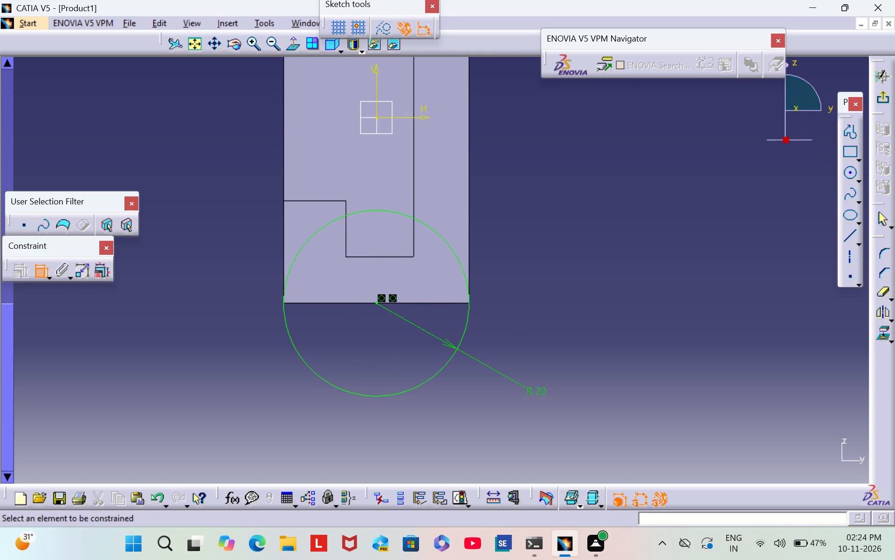
click(37, 278)
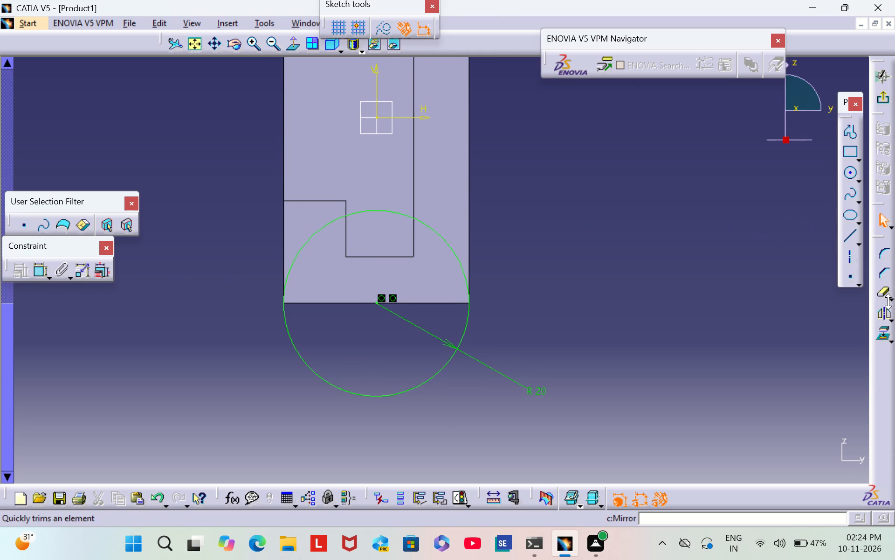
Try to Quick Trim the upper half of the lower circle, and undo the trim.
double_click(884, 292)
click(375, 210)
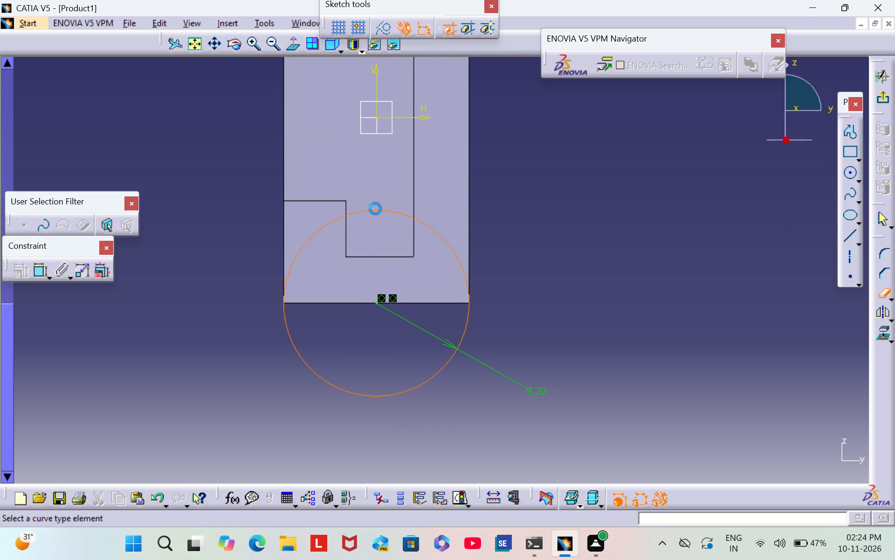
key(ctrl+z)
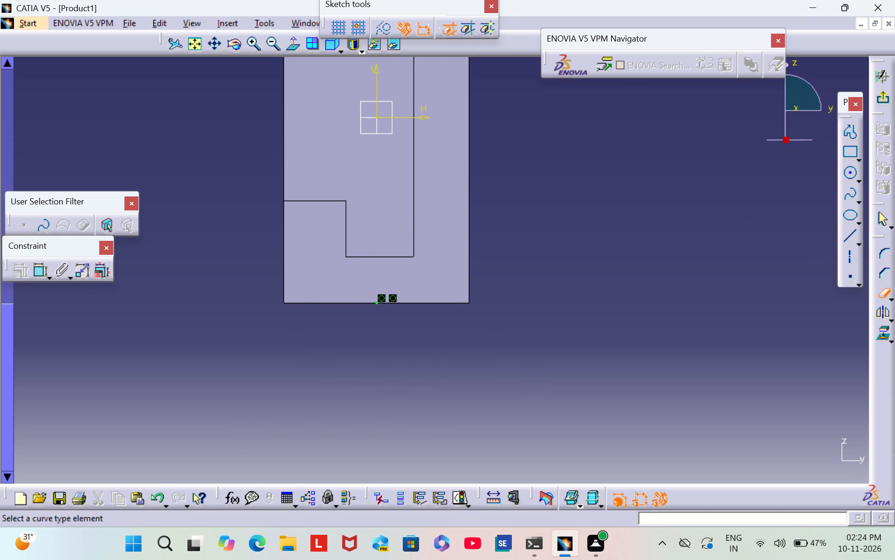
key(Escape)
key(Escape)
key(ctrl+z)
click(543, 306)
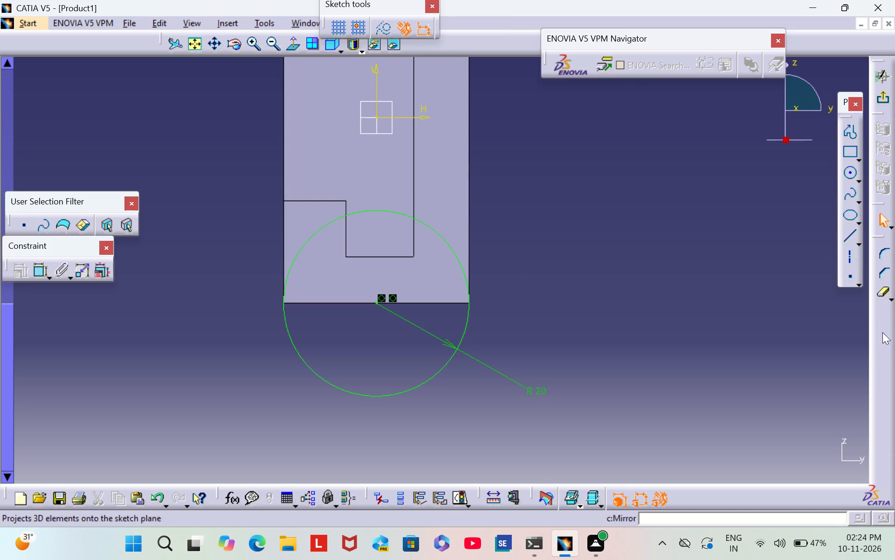
Project the part's bottom edge and the three segments of the upper horizontal edge onto the sketch plane as straight lines across the circles.
double_click(883, 334)
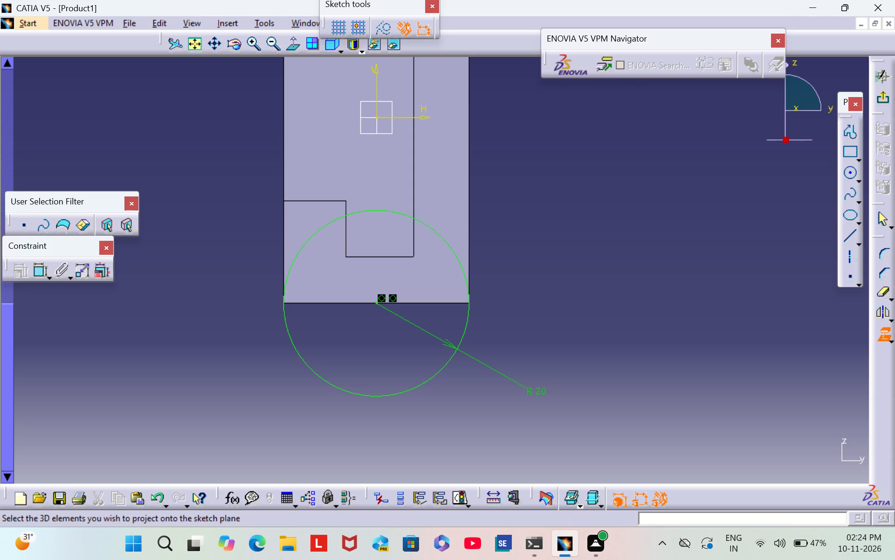
click(317, 302)
middle_drag(677, 182, 580, 559)
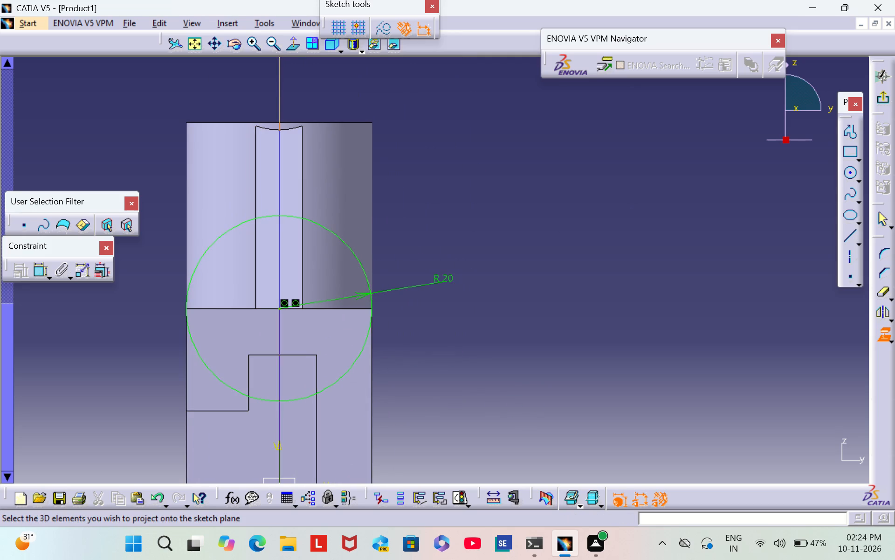
click(213, 309)
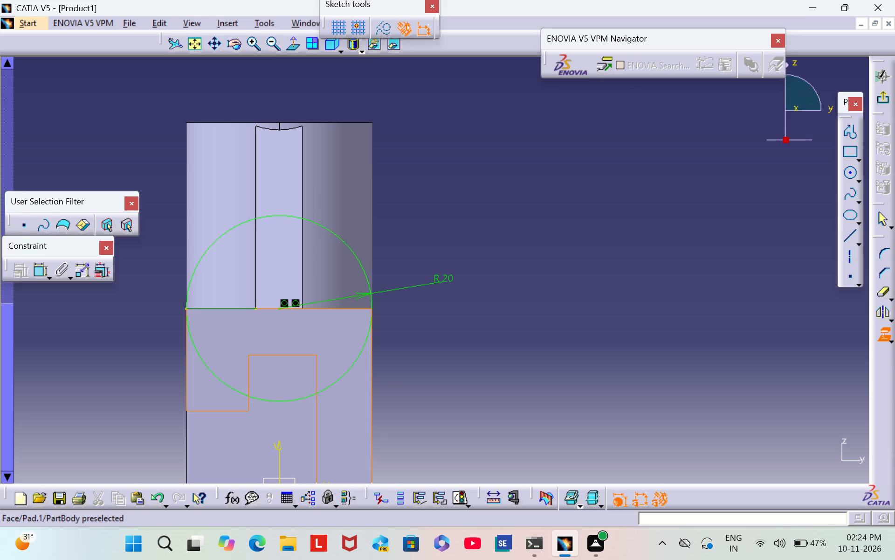
click(322, 310)
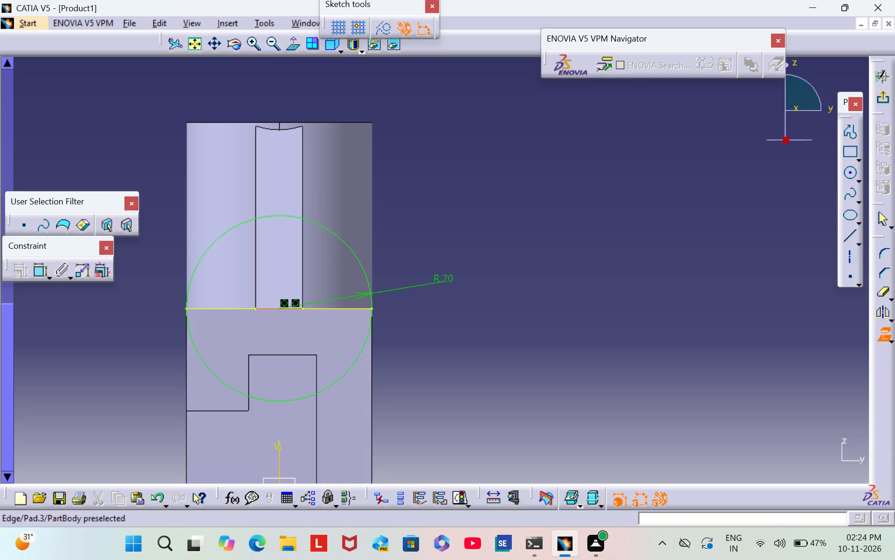
click(265, 310)
click(504, 290)
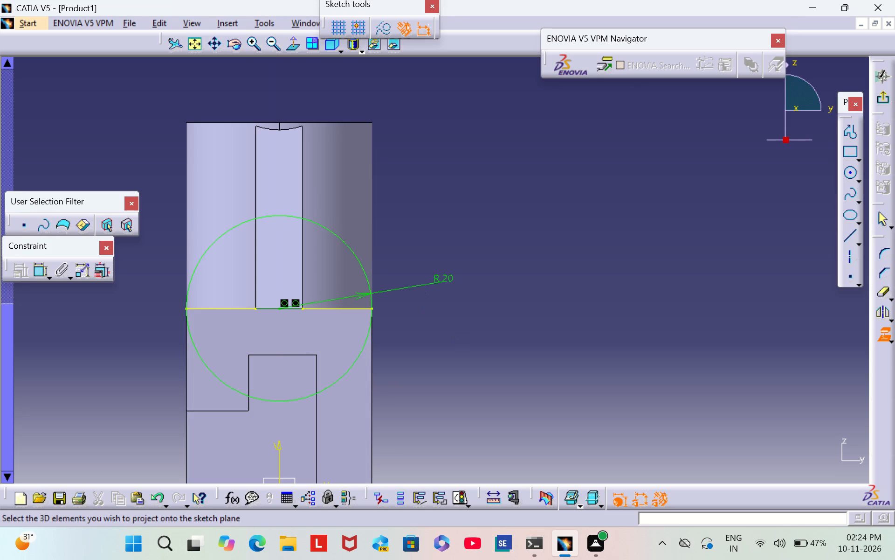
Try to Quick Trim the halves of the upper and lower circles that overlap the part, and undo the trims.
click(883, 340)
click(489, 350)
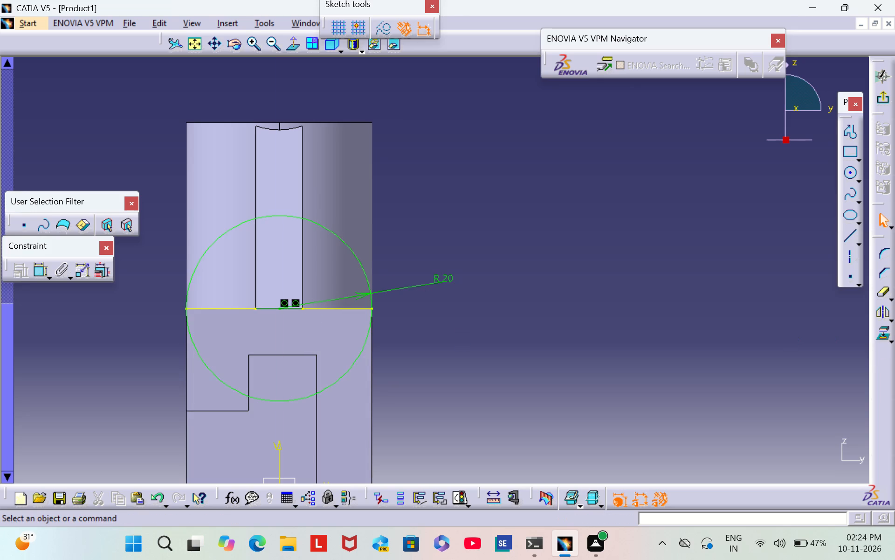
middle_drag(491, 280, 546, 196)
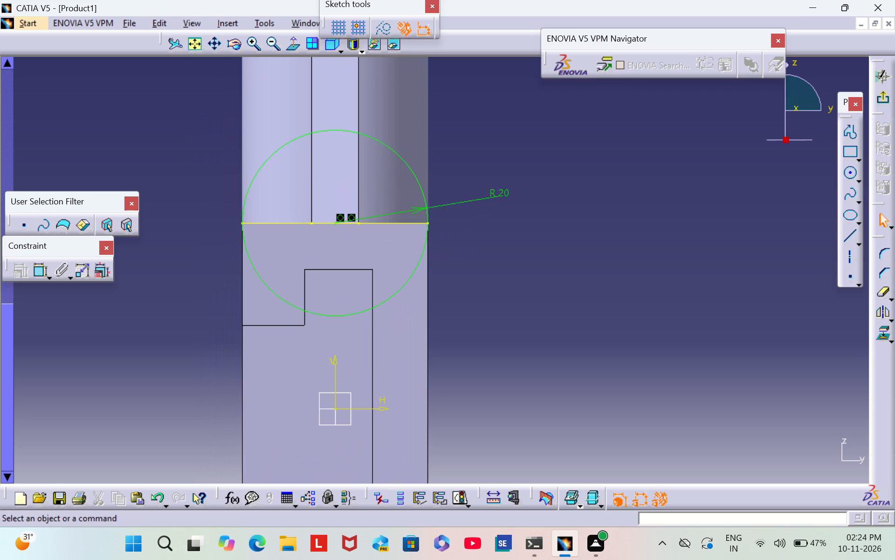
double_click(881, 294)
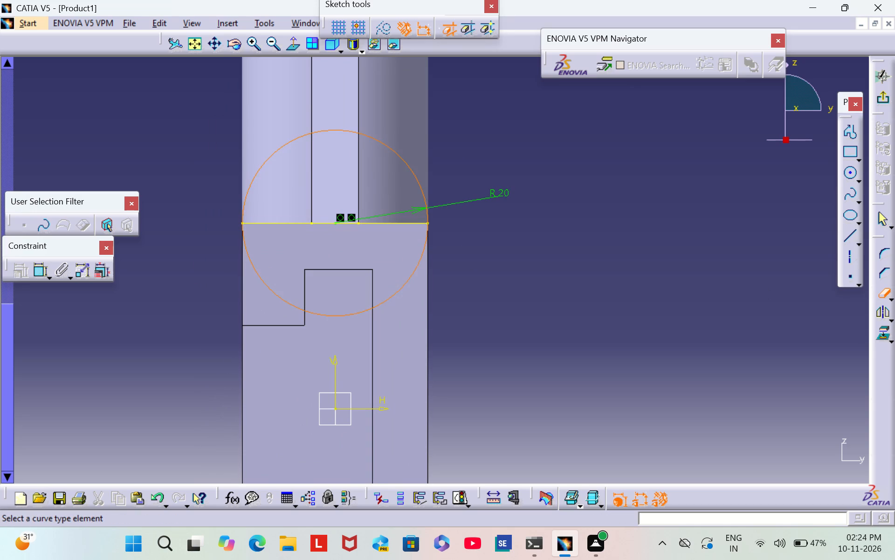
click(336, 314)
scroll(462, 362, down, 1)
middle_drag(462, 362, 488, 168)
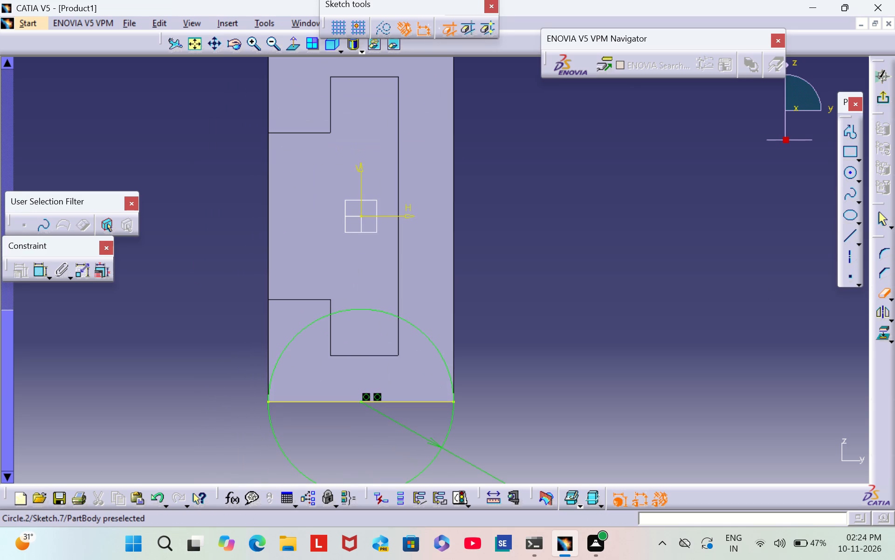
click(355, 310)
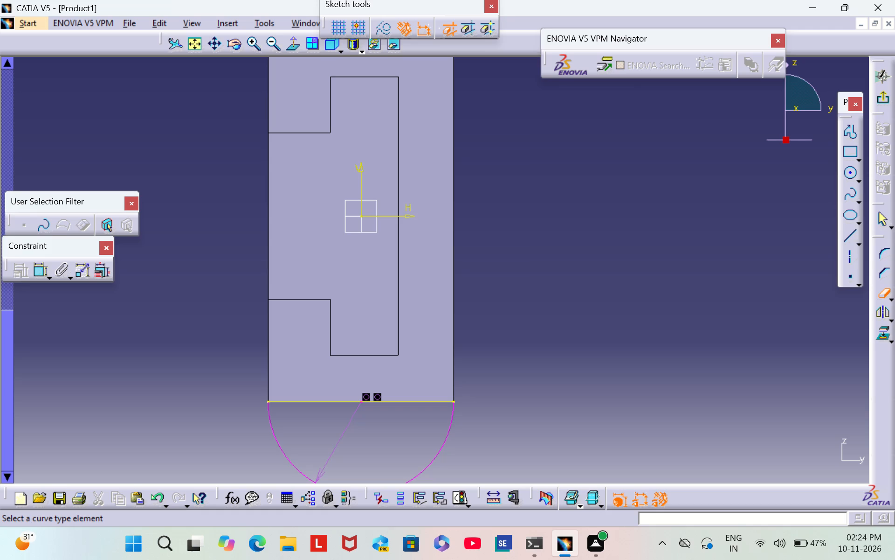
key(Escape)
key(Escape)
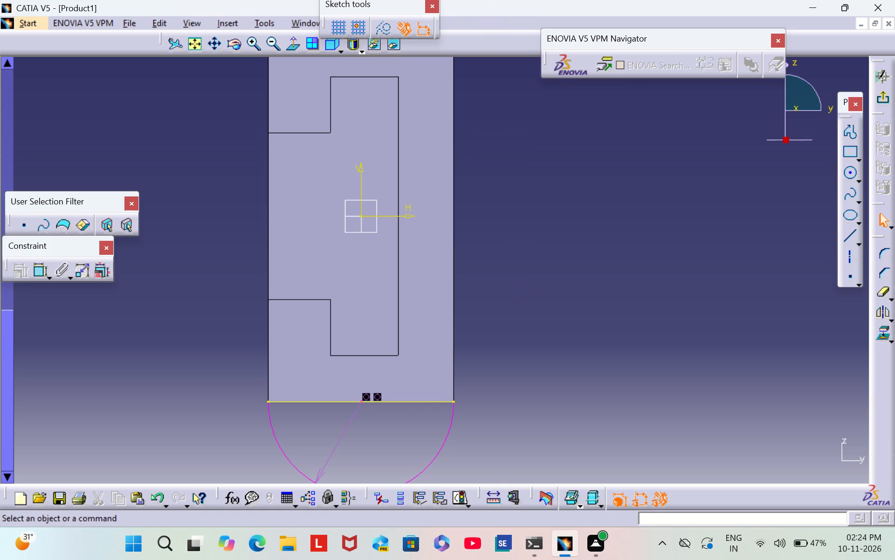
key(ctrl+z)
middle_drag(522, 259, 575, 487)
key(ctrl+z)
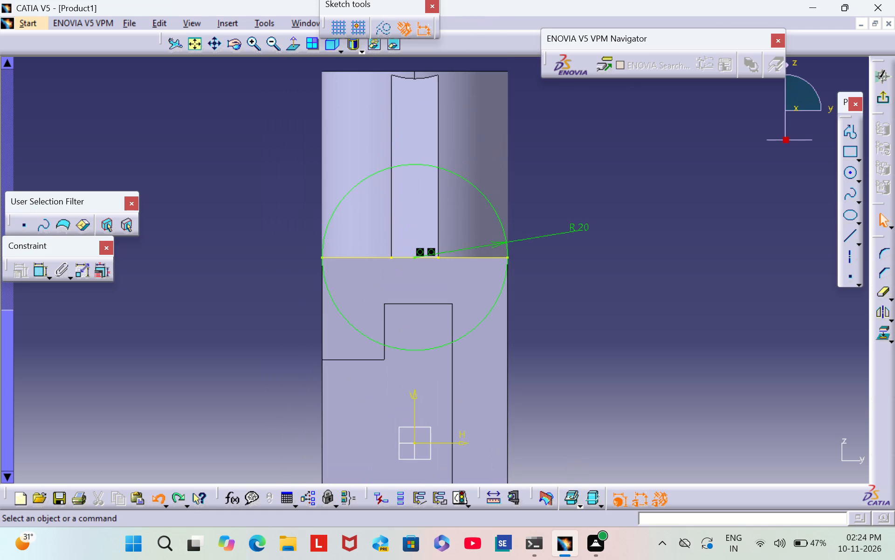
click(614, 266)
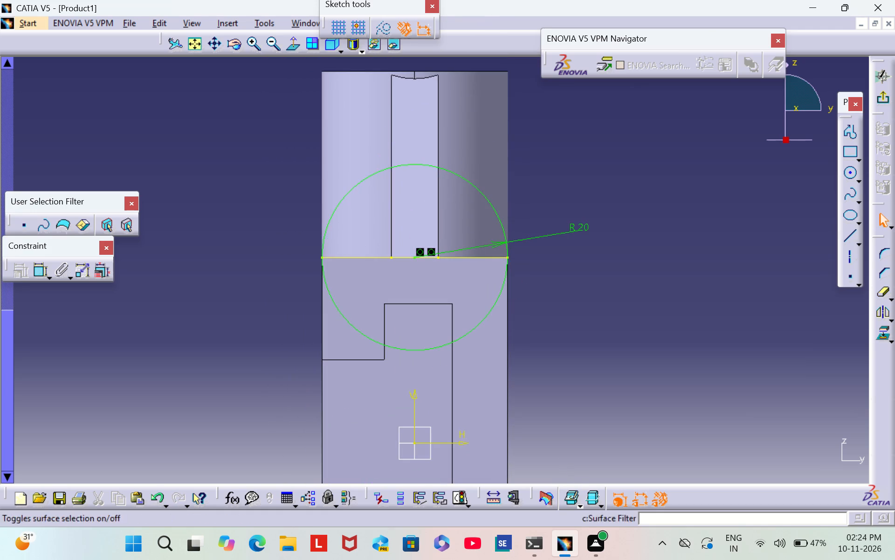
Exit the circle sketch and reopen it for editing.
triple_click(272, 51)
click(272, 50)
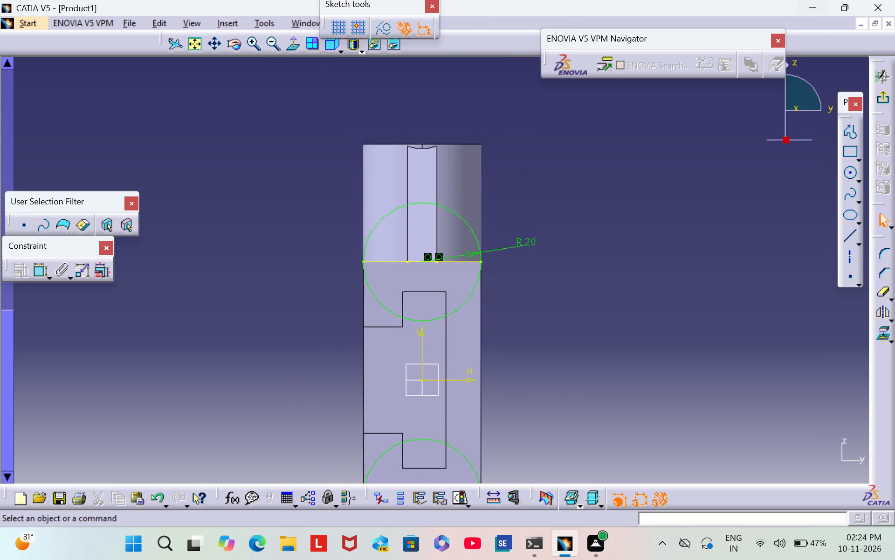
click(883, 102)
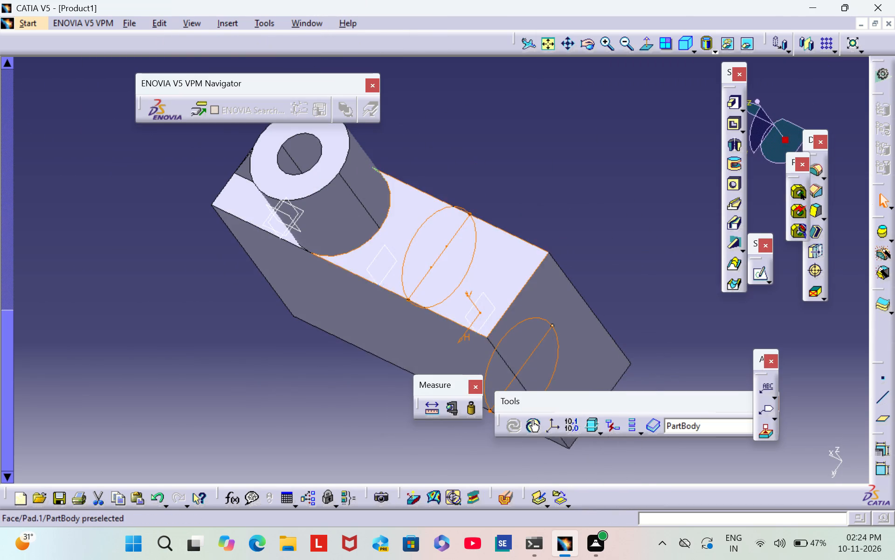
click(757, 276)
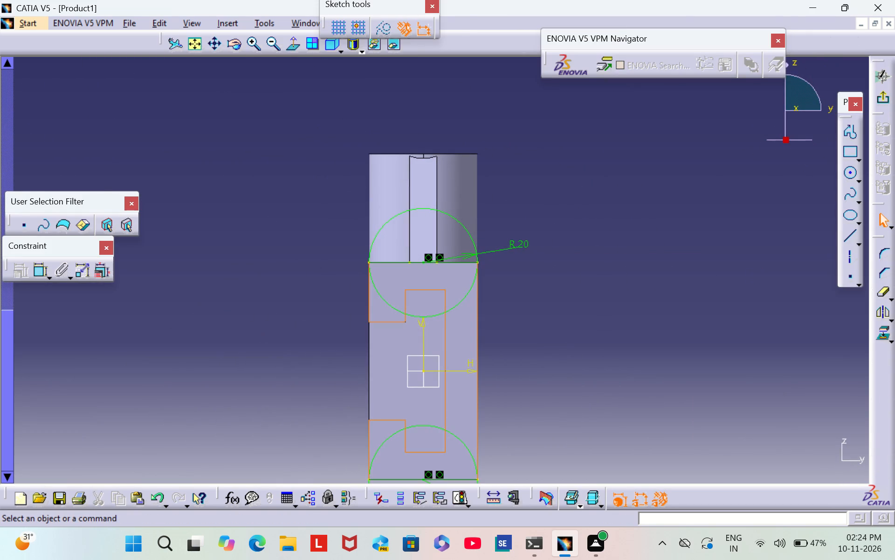
Delete the projected segments of the upper horizontal edge and their leftover point inside the upper circle.
right_click(386, 264)
double_click(623, 340)
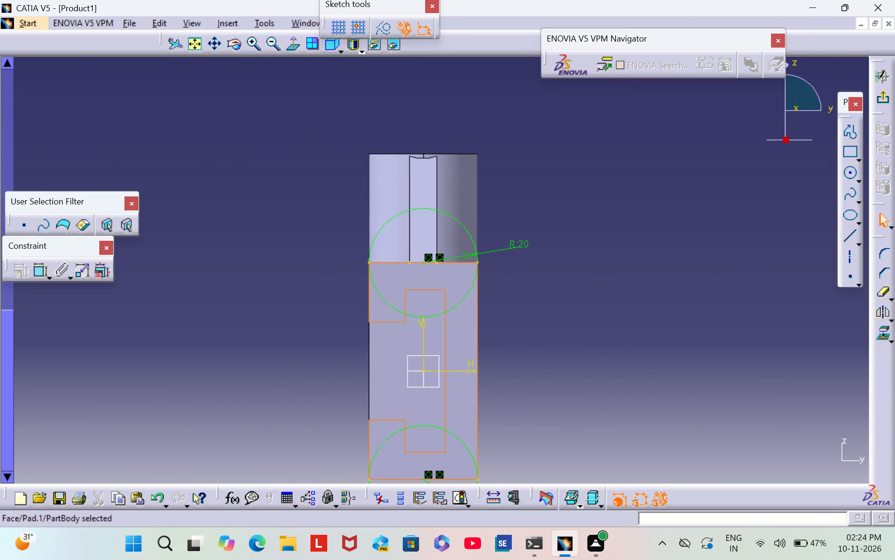
click(44, 277)
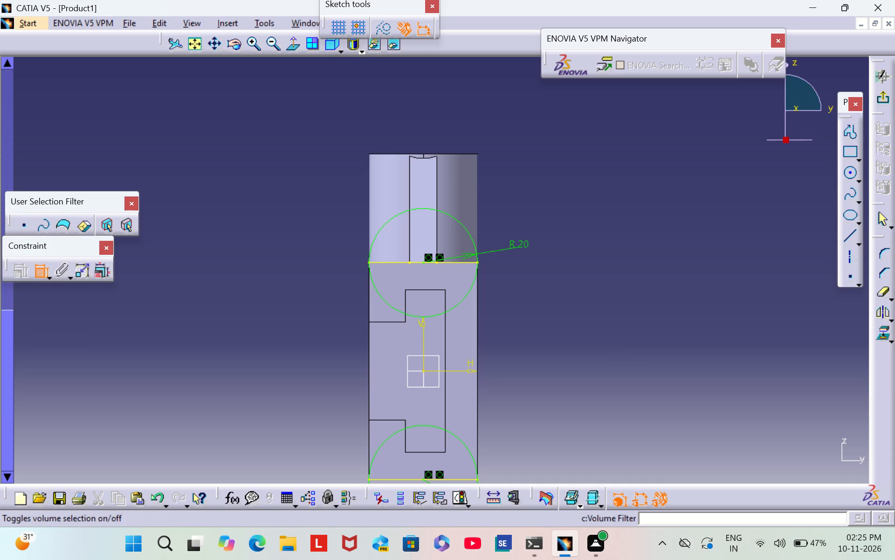
triple_click(247, 45)
triple_click(248, 44)
double_click(248, 48)
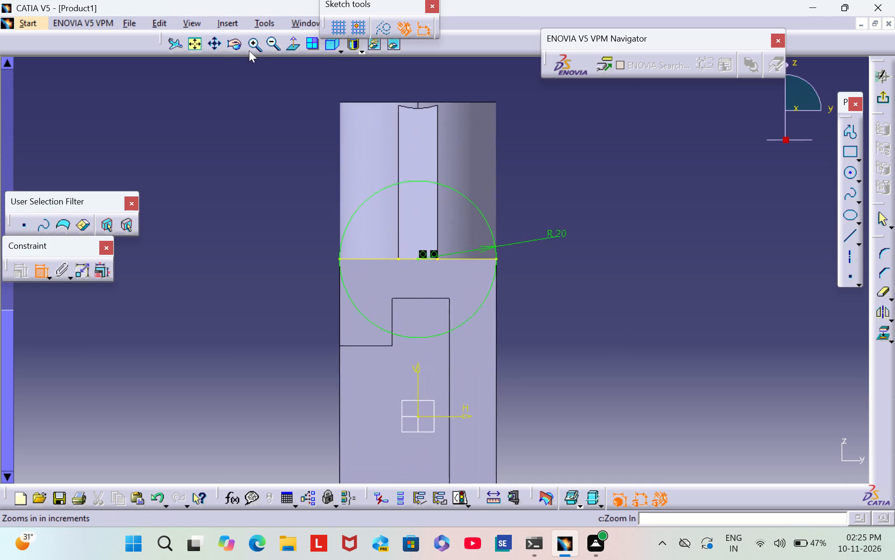
click(249, 51)
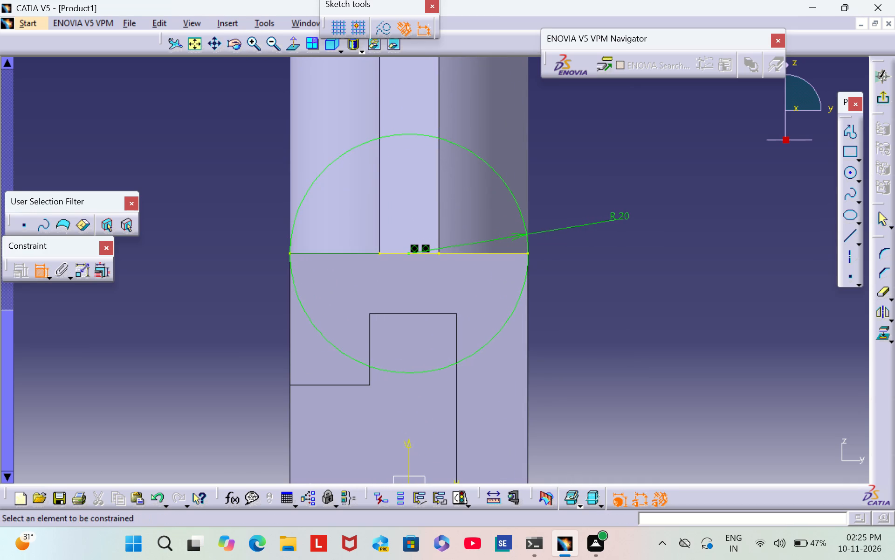
right_click(321, 252)
click(402, 297)
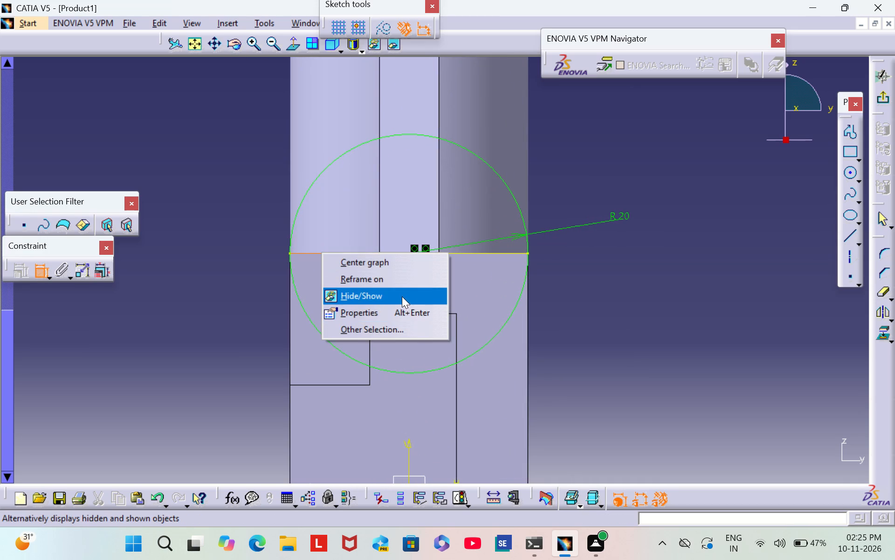
right_click(398, 251)
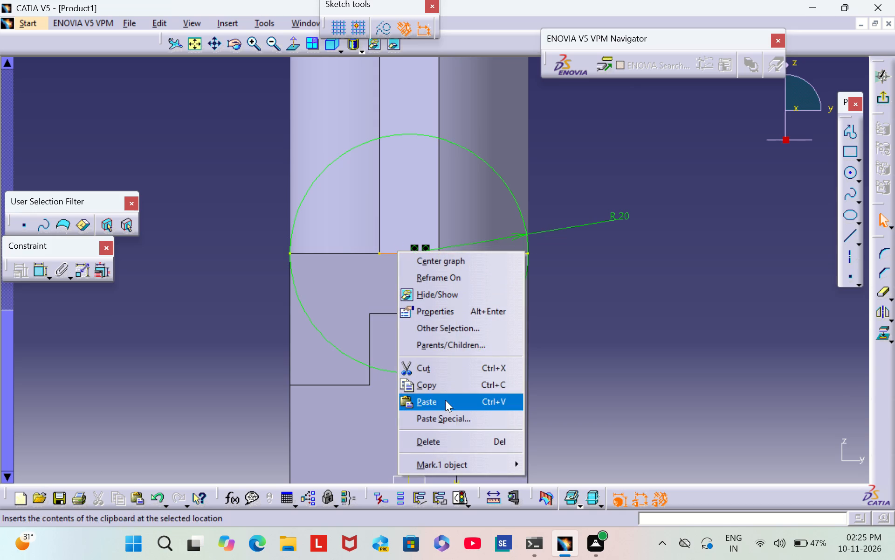
click(454, 442)
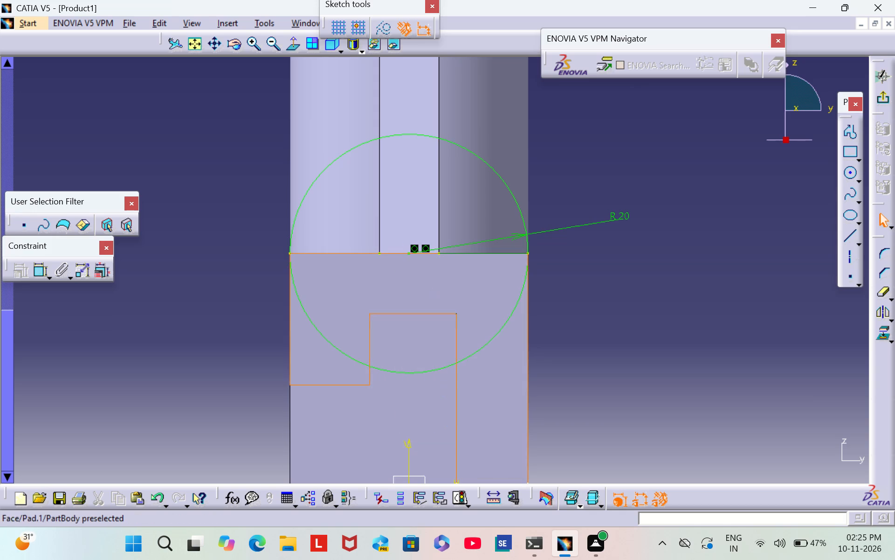
right_click(453, 253)
click(530, 443)
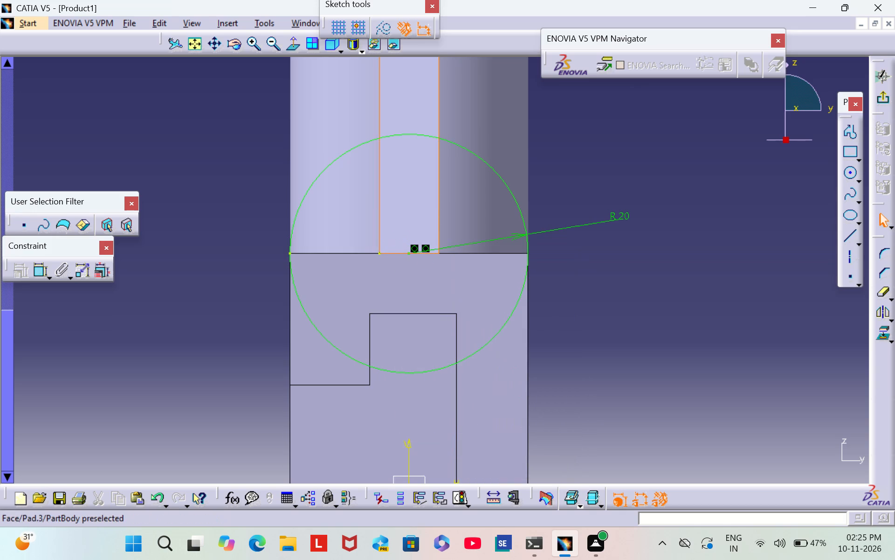
right_click(380, 254)
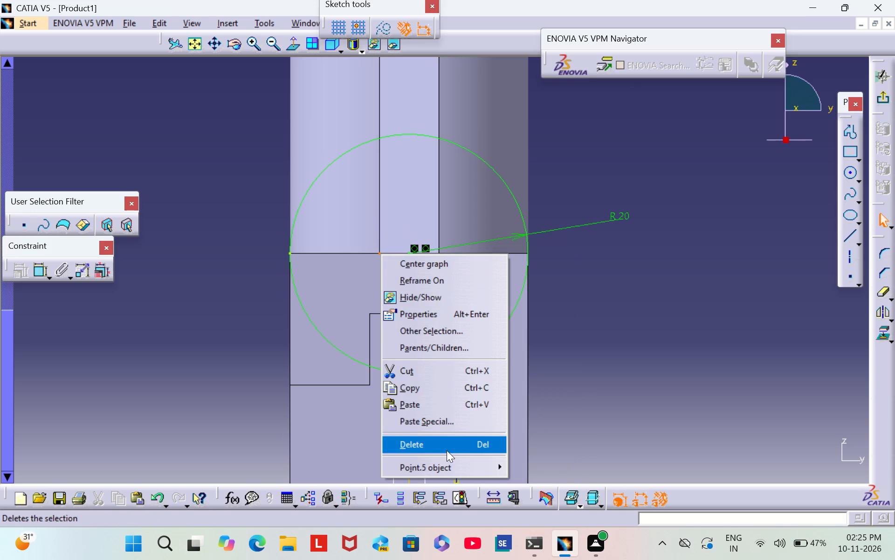
click(447, 450)
Delete the projected bottom edge line running across the lower circle.
scroll(606, 371, down, 1)
middle_drag(606, 371, 580, 236)
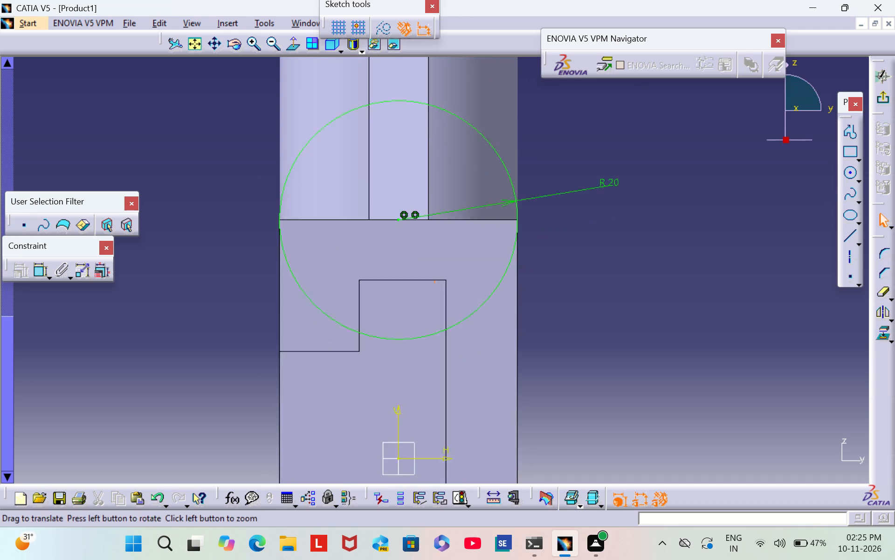
middle_drag(580, 236, 580, 190)
middle_drag(461, 378, 516, 170)
scroll(461, 378, down, 1)
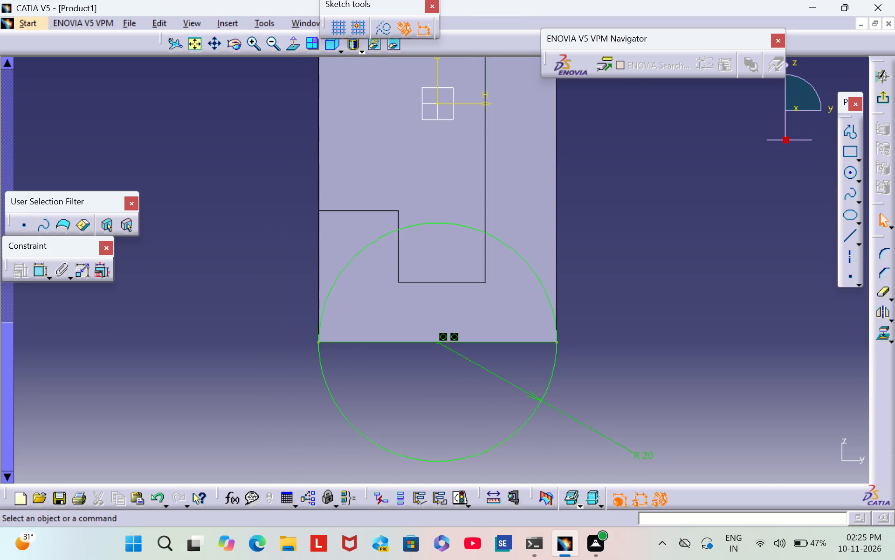
right_click(367, 343)
click(433, 319)
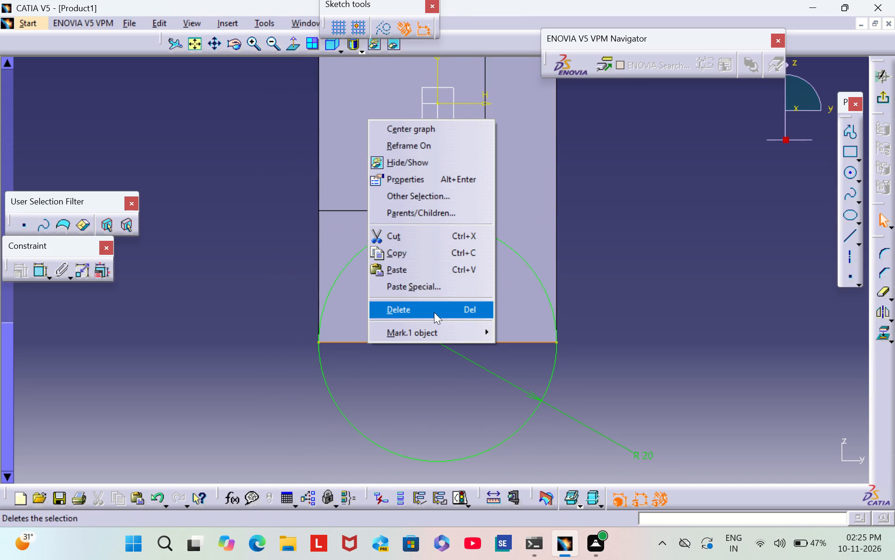
click(436, 309)
Exit the sketch and pad the two full circles 40 mm in the reversed direction, towards the part's end face.
middle_drag(592, 275, 570, 370)
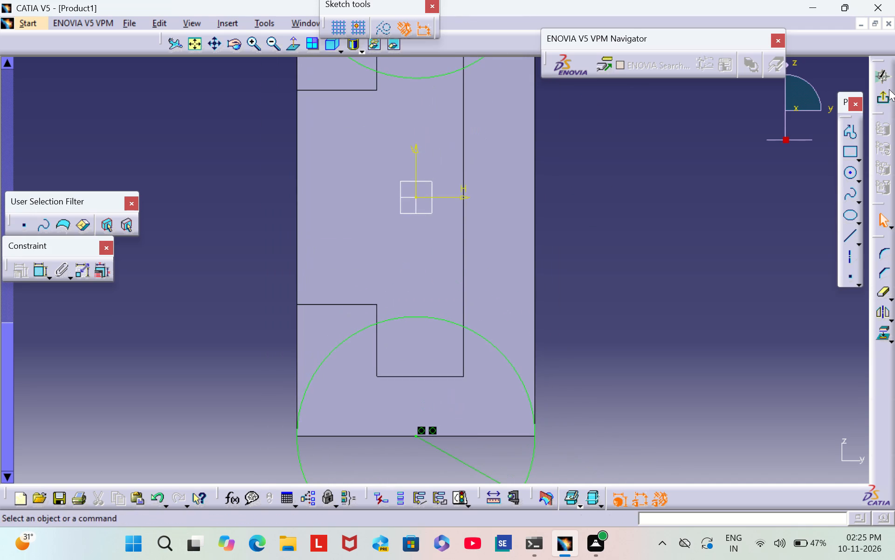
click(890, 86)
click(837, 413)
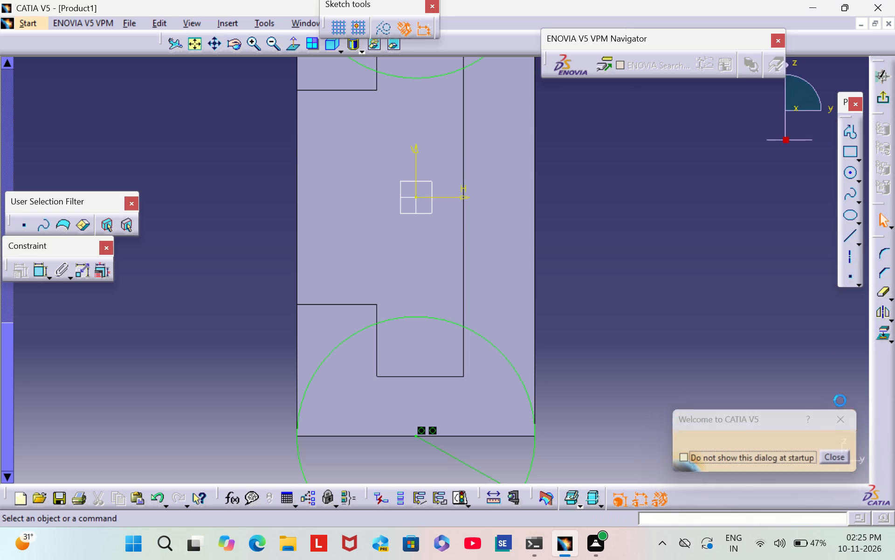
click(888, 98)
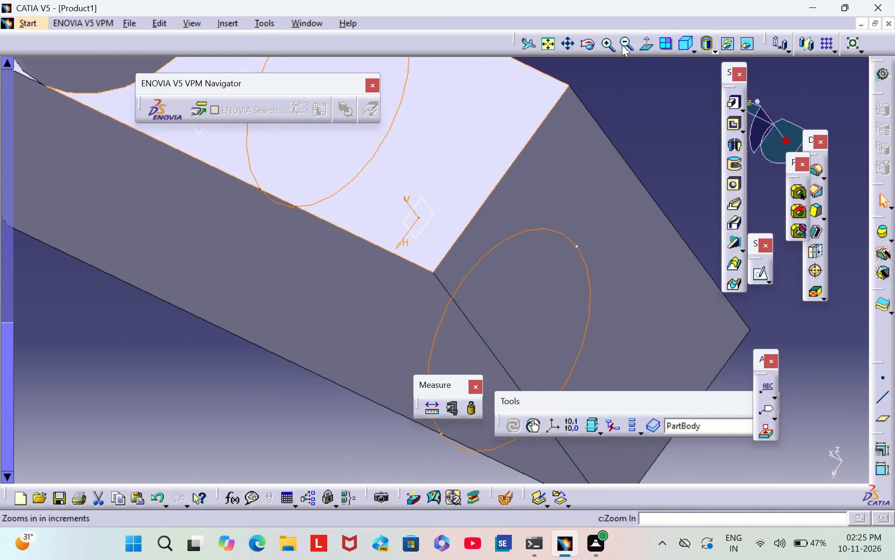
triple_click(628, 42)
click(628, 42)
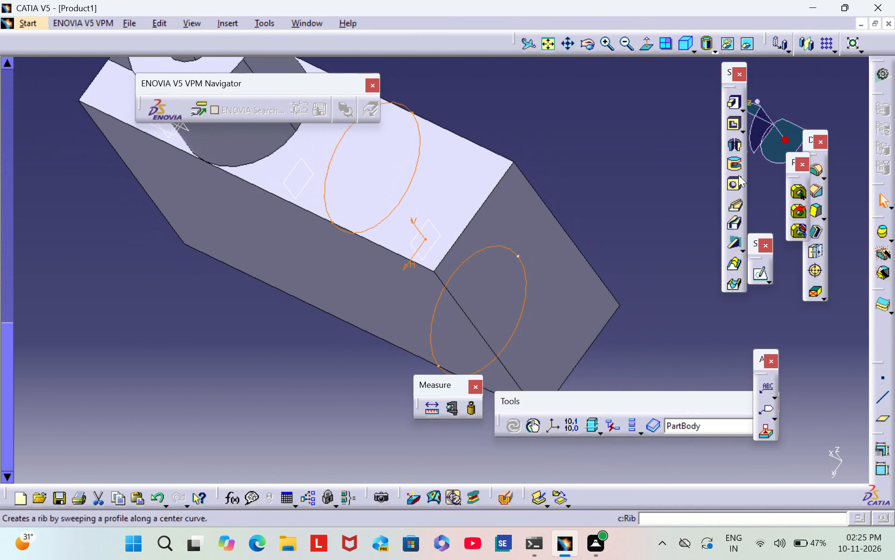
click(736, 103)
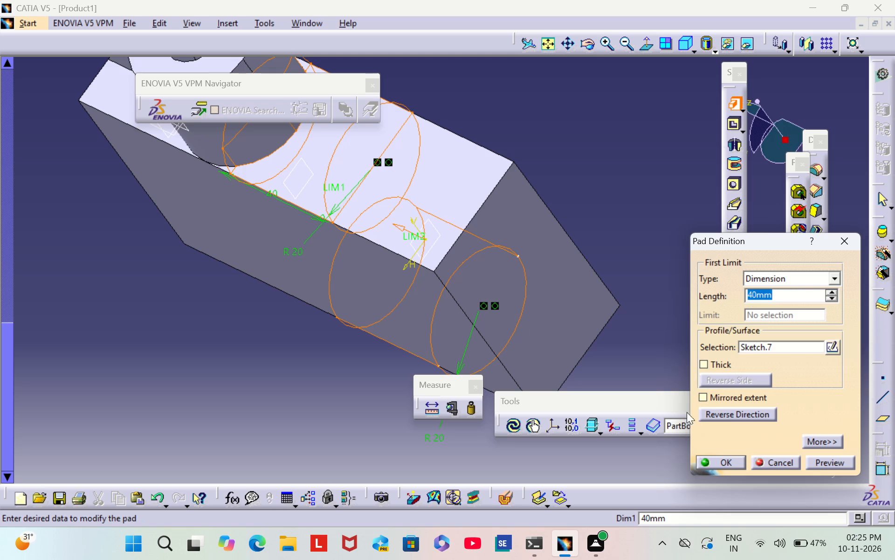
click(725, 412)
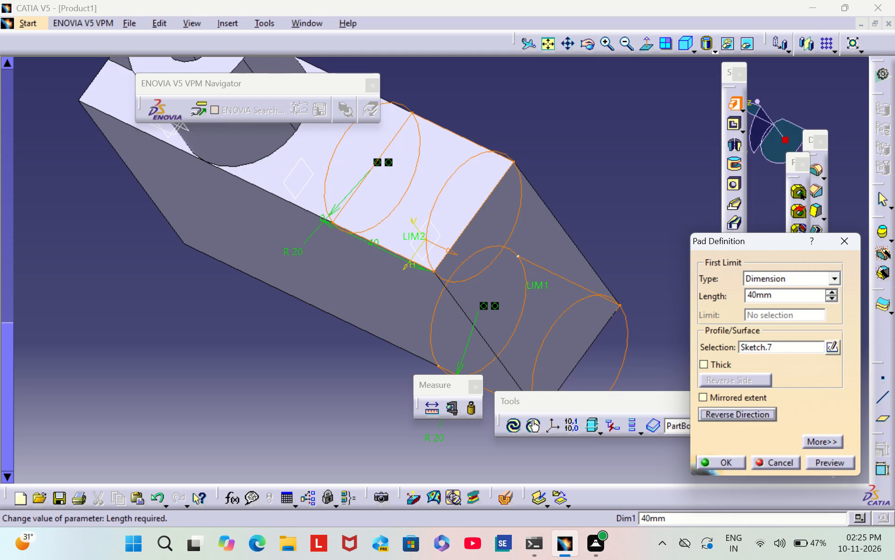
click(715, 455)
click(713, 247)
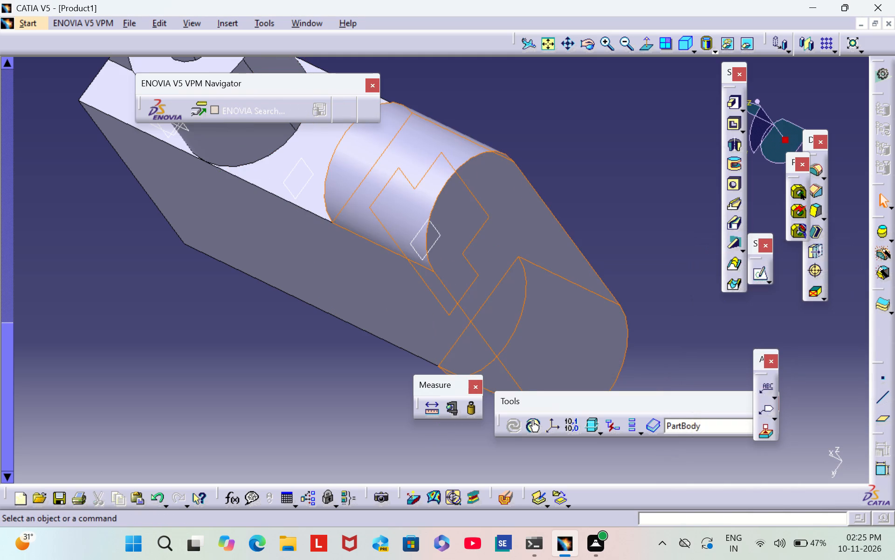
Examine the rounded end pad from several sides, checking how it meets the block and channel.
scroll(216, 322, down, 1)
middle_drag(216, 322, 366, 290)
right_drag(216, 322, 366, 290)
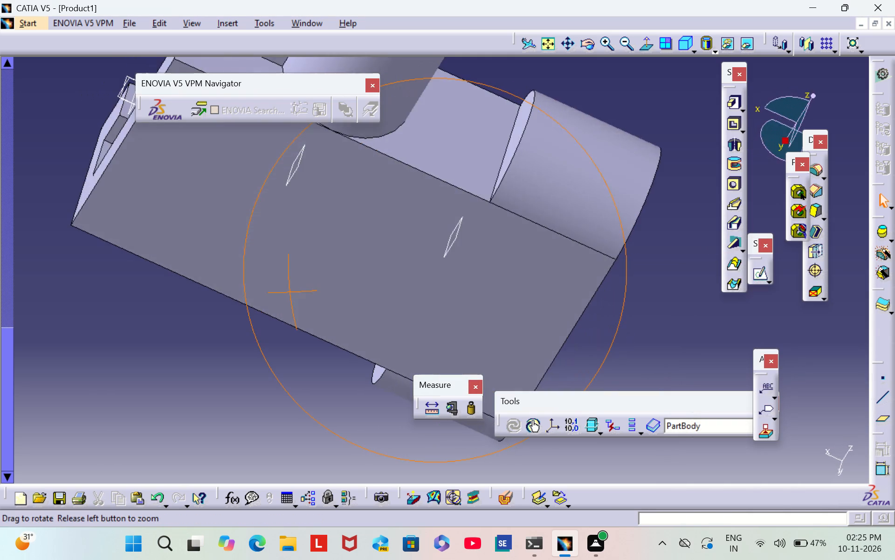
middle_drag(366, 290, 298, 161)
right_drag(366, 290, 298, 161)
middle_drag(298, 161, 299, 161)
triple_click(629, 39)
double_click(629, 38)
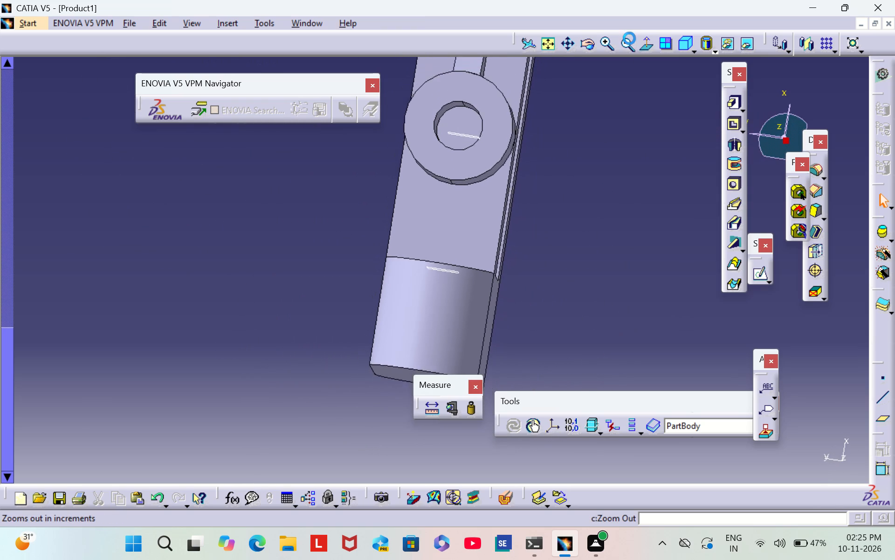
middle_drag(227, 359, 468, 322)
scroll(227, 359, down, 1)
right_drag(227, 359, 468, 322)
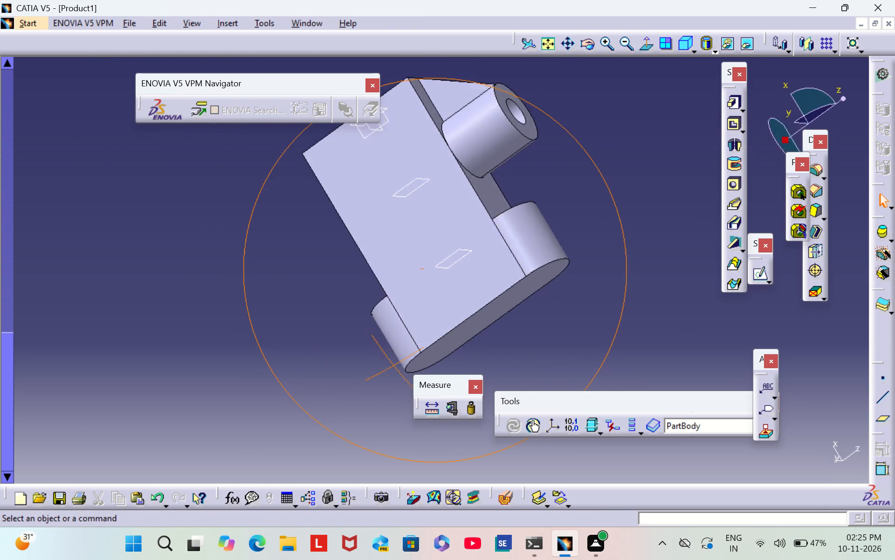
right_drag(468, 322, 388, 354)
middle_drag(468, 322, 360, 211)
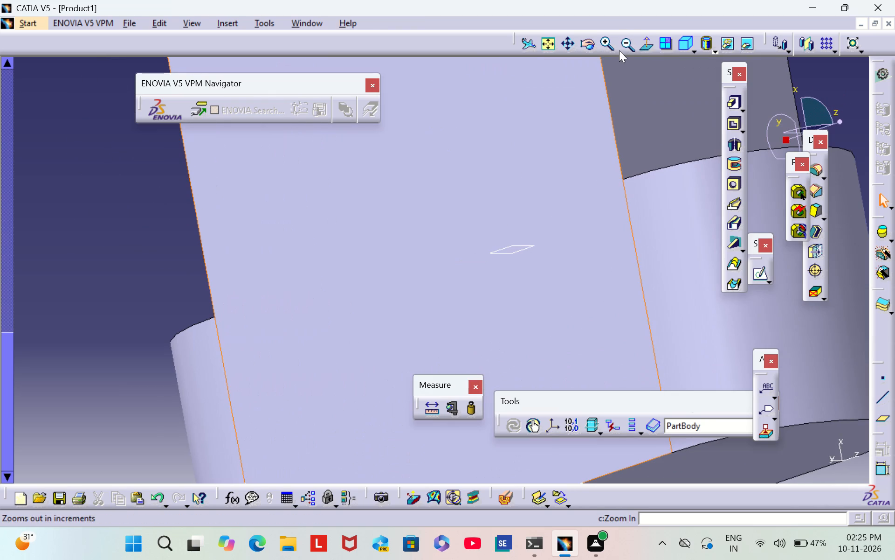
triple_click(622, 50)
triple_click(622, 50)
click(622, 50)
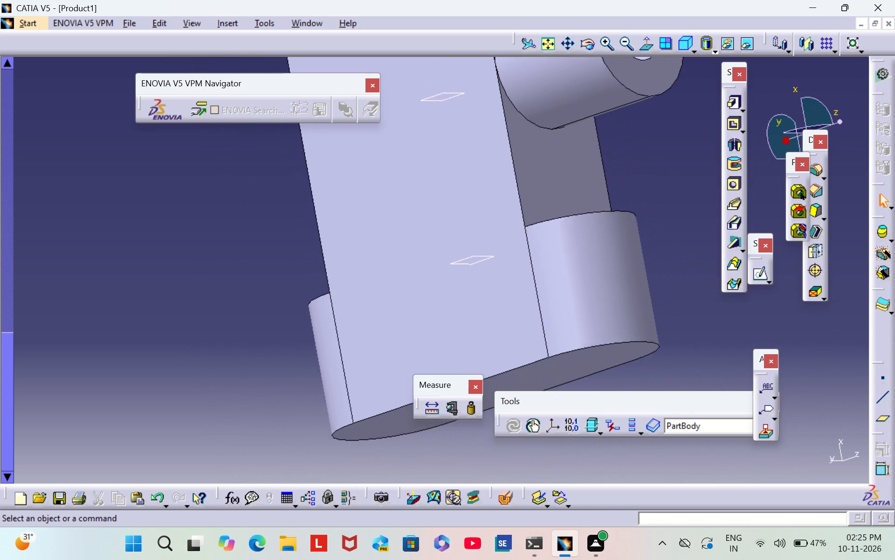
Start a sketch on the rounded pad's flat end face and draw an upright rectangle about 24 mm wide and 75 mm high.
middle_drag(689, 303, 487, 241)
right_drag(689, 303, 487, 241)
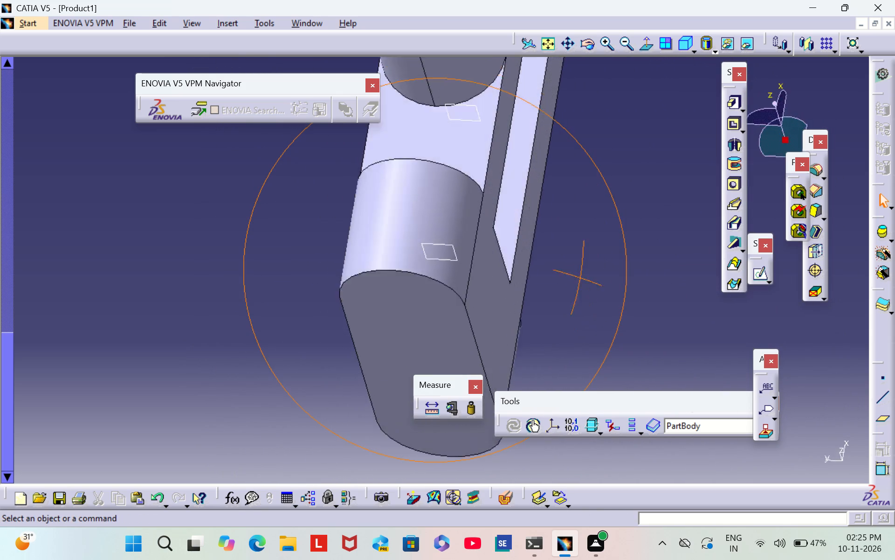
right_drag(487, 241, 529, 128)
middle_drag(487, 241, 529, 128)
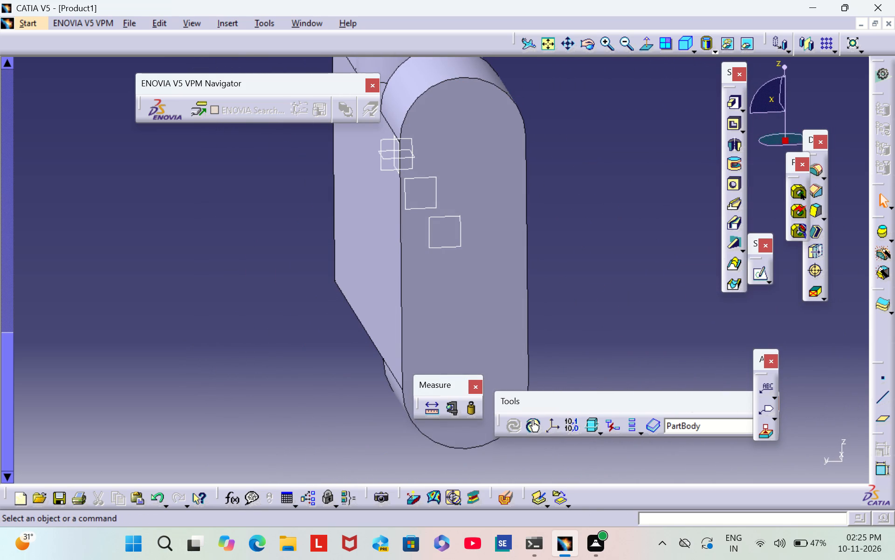
key(Return)
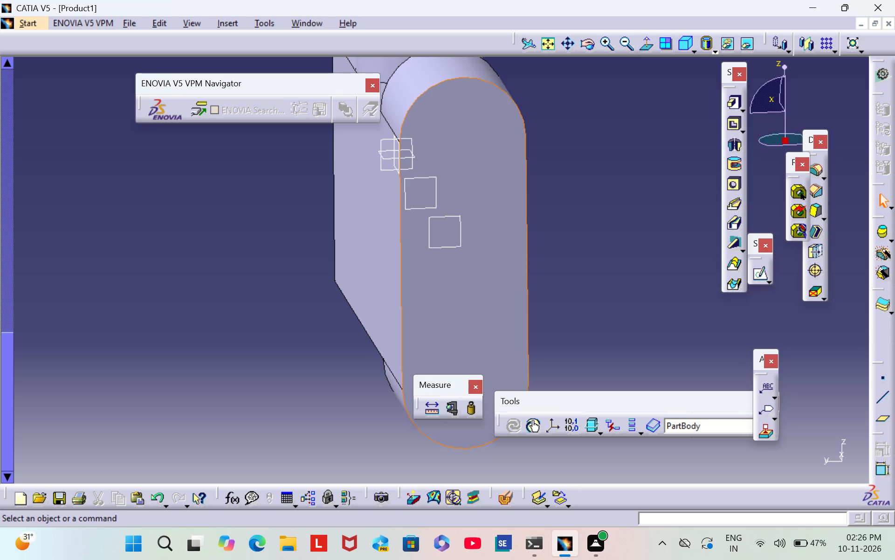
click(486, 287)
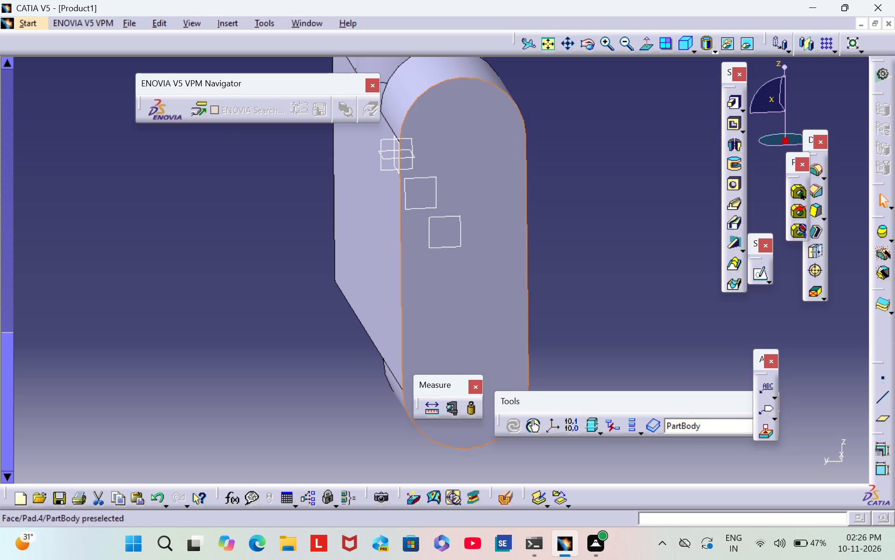
click(756, 275)
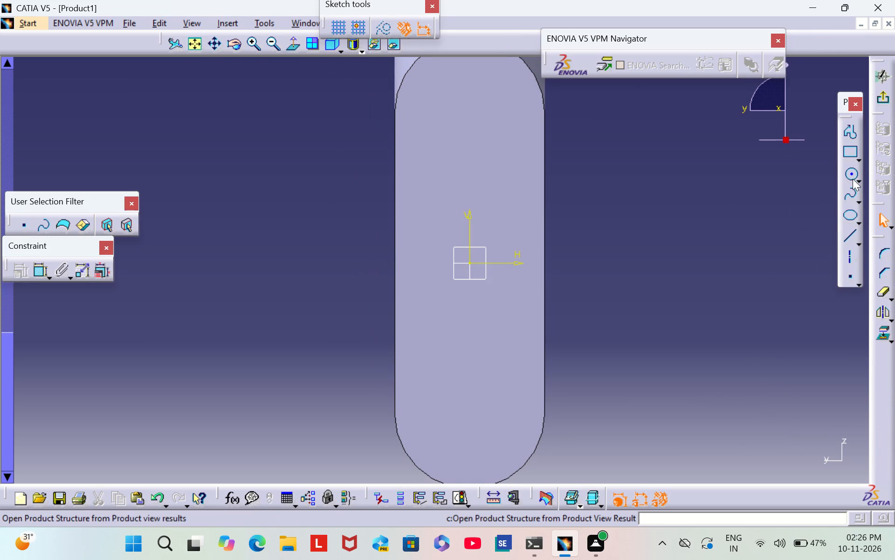
click(850, 150)
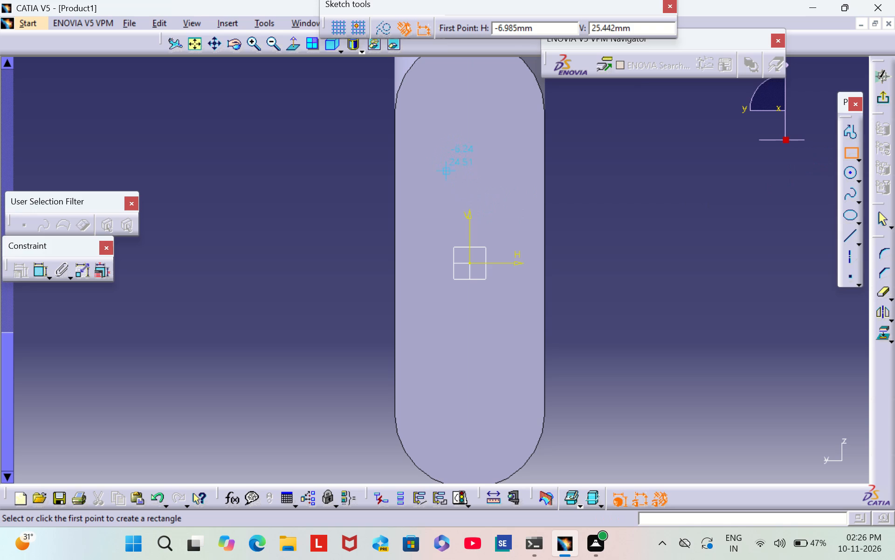
click(429, 127)
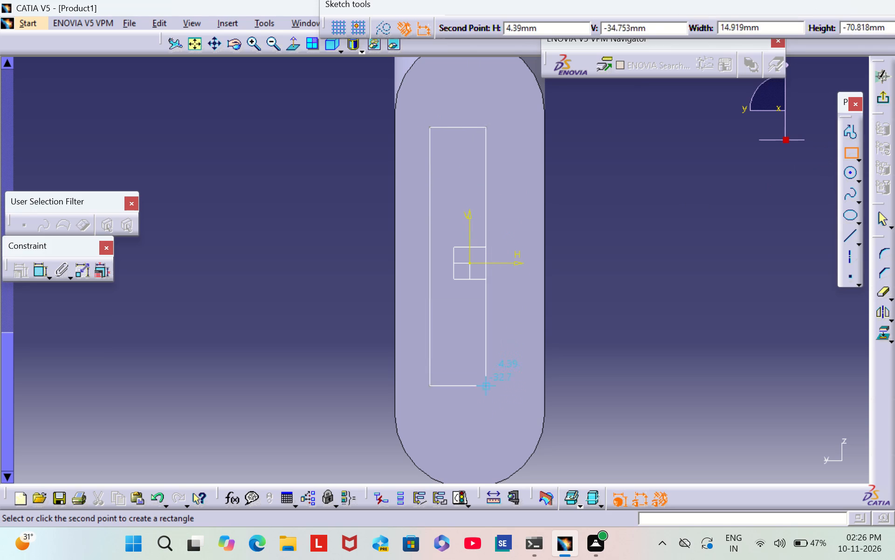
click(520, 408)
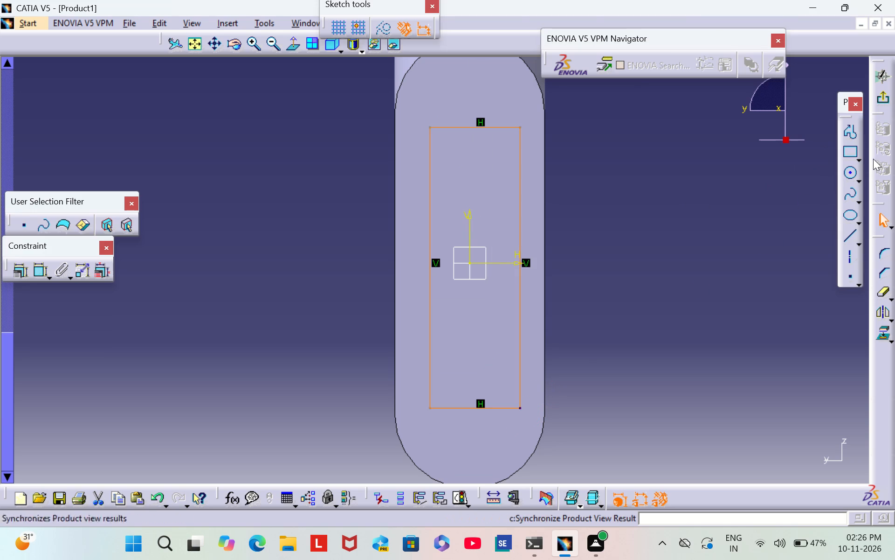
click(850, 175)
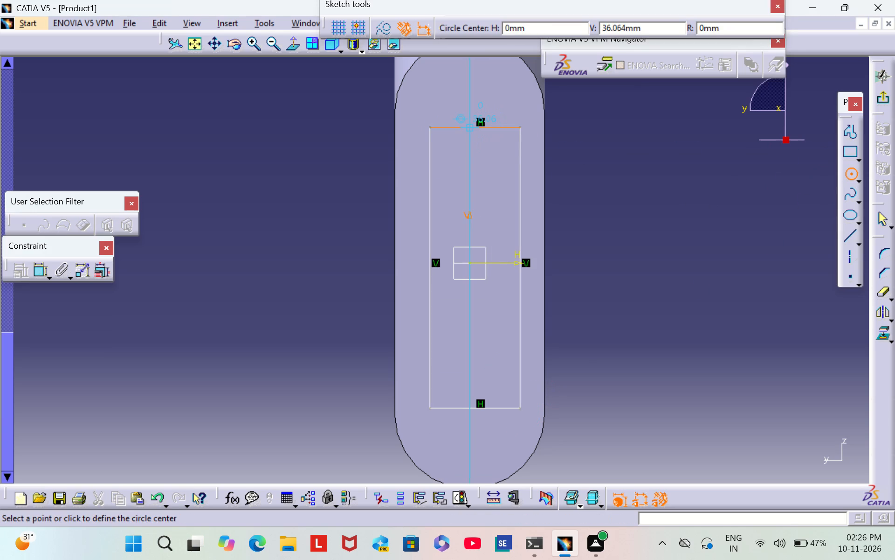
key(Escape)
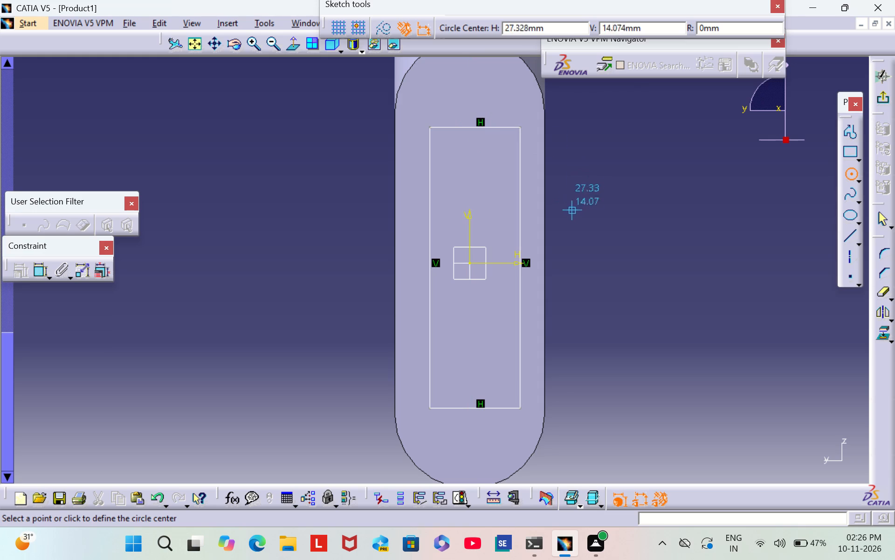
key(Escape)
Constrain the rectangle's vertical sides symmetric about the V axis and its horizontal sides symmetric about the H axis.
double_click(41, 271)
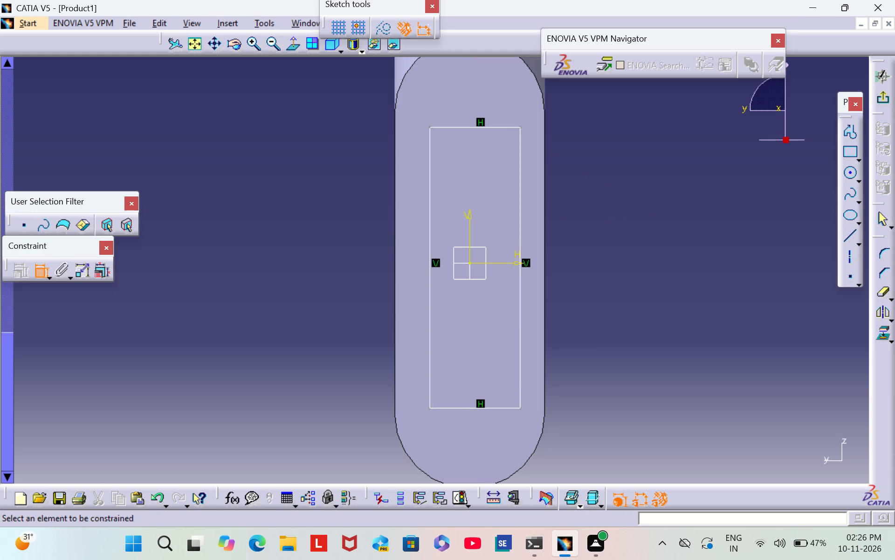
click(429, 183)
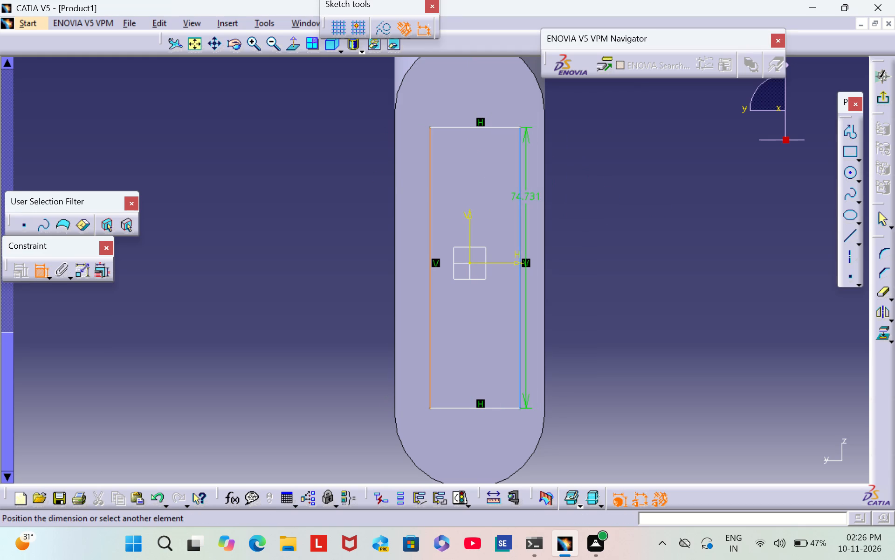
click(519, 205)
right_click(509, 195)
click(590, 392)
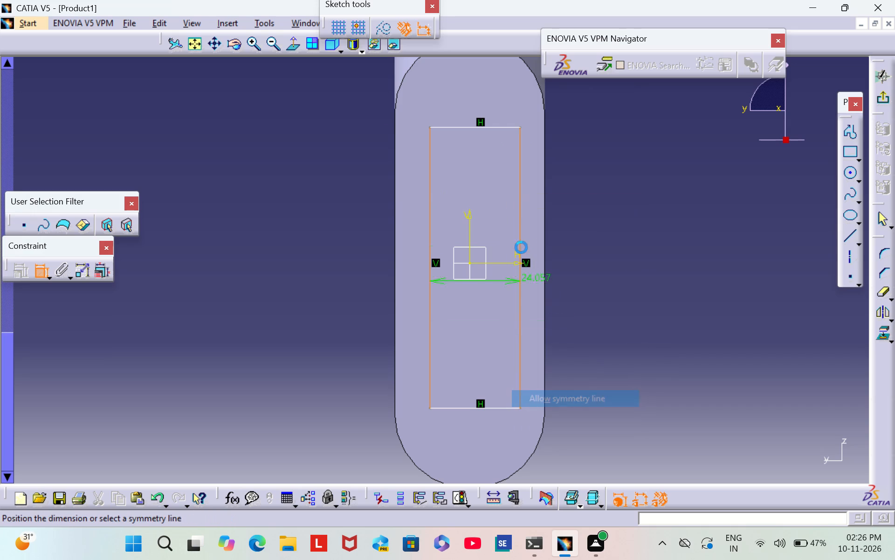
click(467, 221)
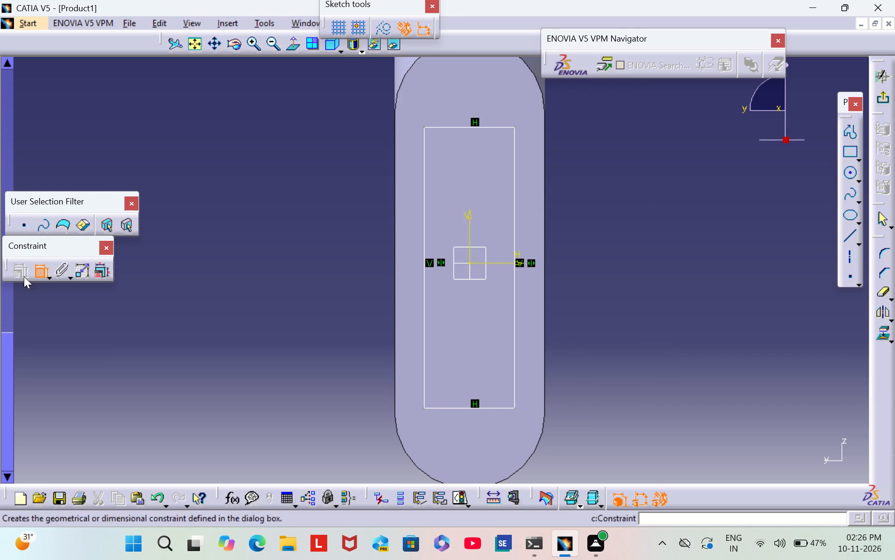
click(464, 128)
click(478, 407)
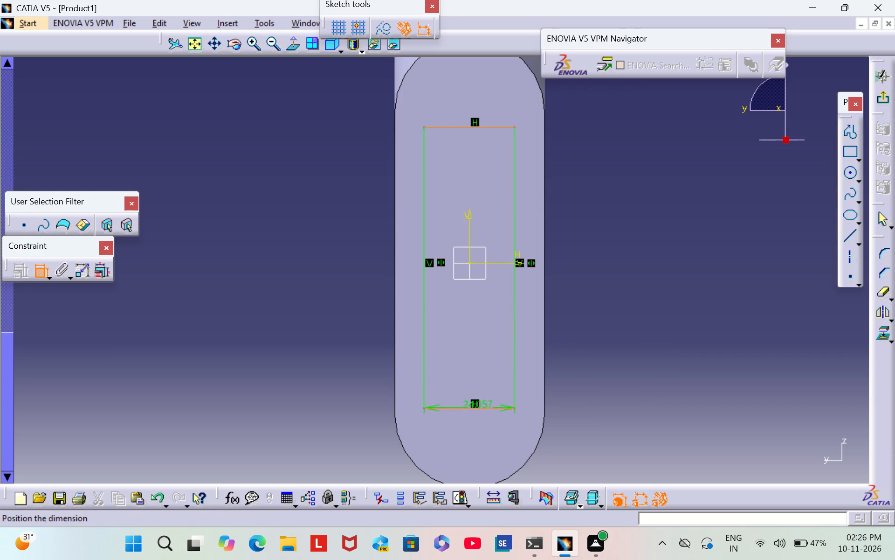
right_click(502, 338)
click(573, 303)
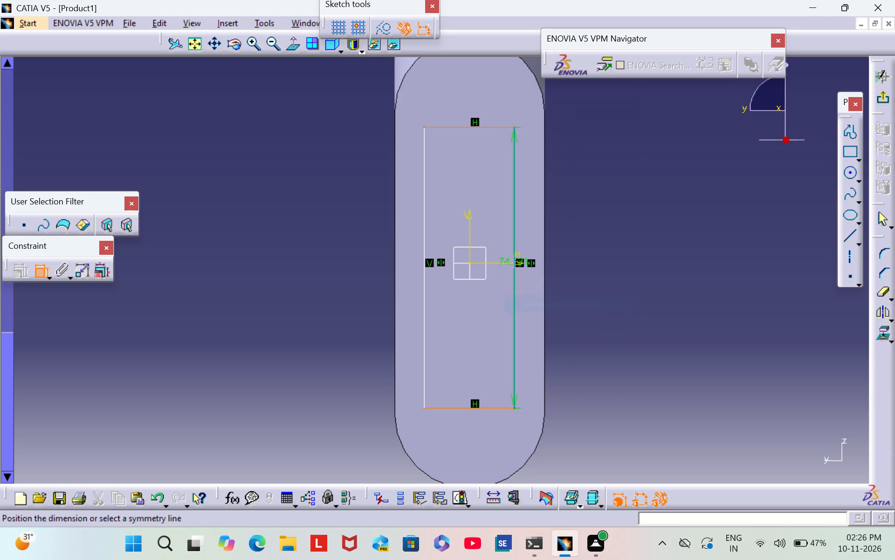
click(495, 260)
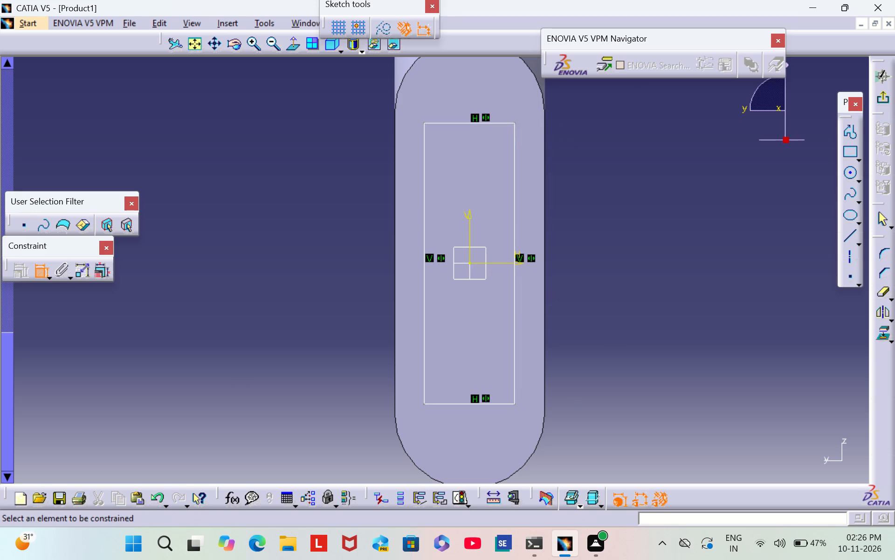
Draw a circle of about 12 mm radius centred on the rectangle's upper edge midpoint, tangent to its vertical sides.
click(848, 179)
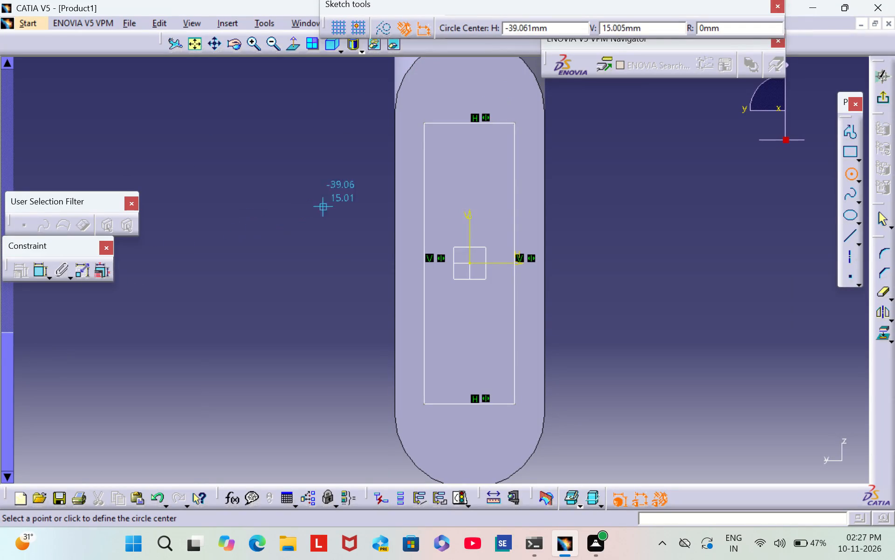
click(468, 124)
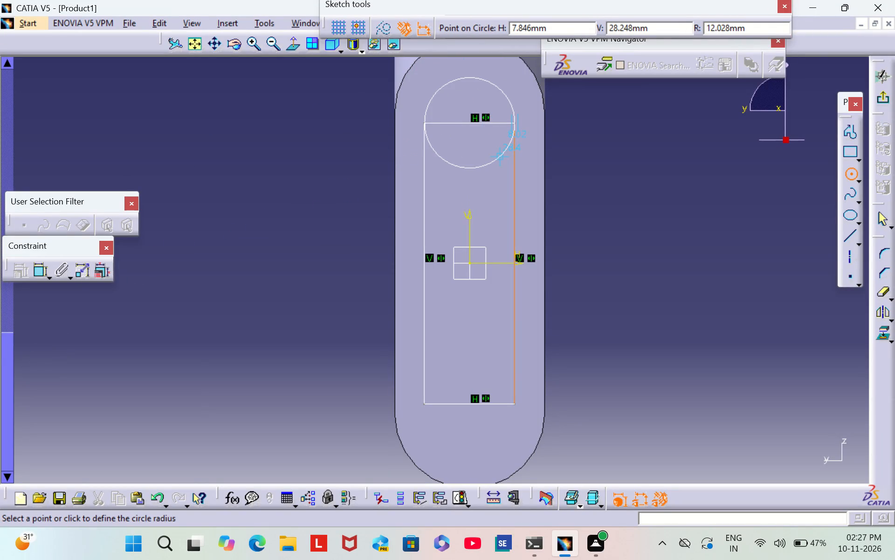
click(497, 155)
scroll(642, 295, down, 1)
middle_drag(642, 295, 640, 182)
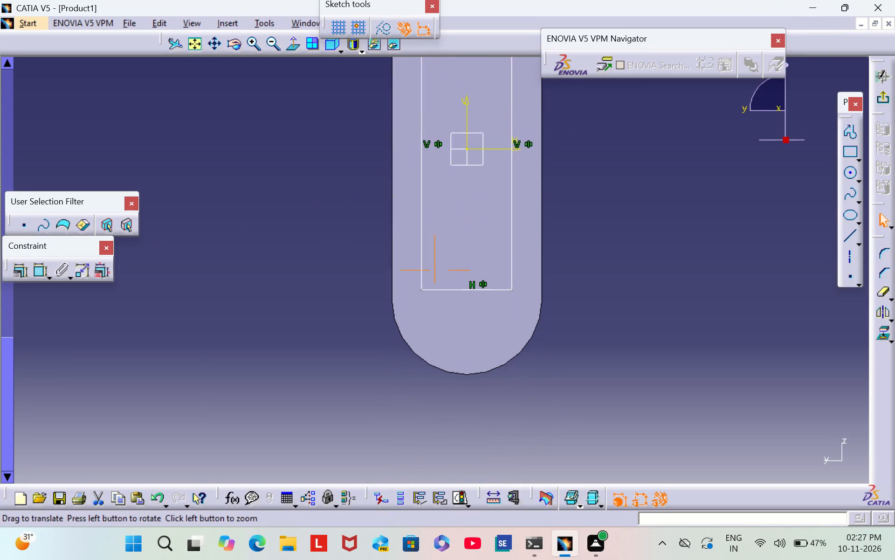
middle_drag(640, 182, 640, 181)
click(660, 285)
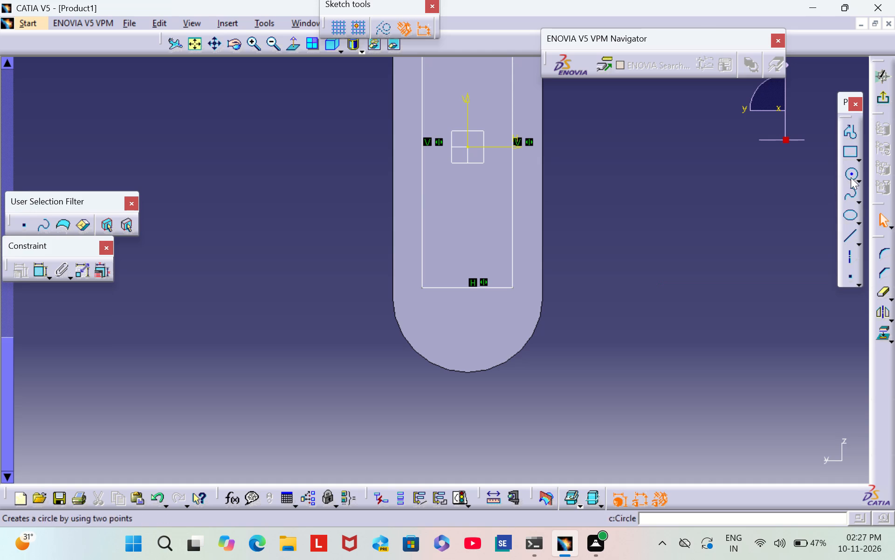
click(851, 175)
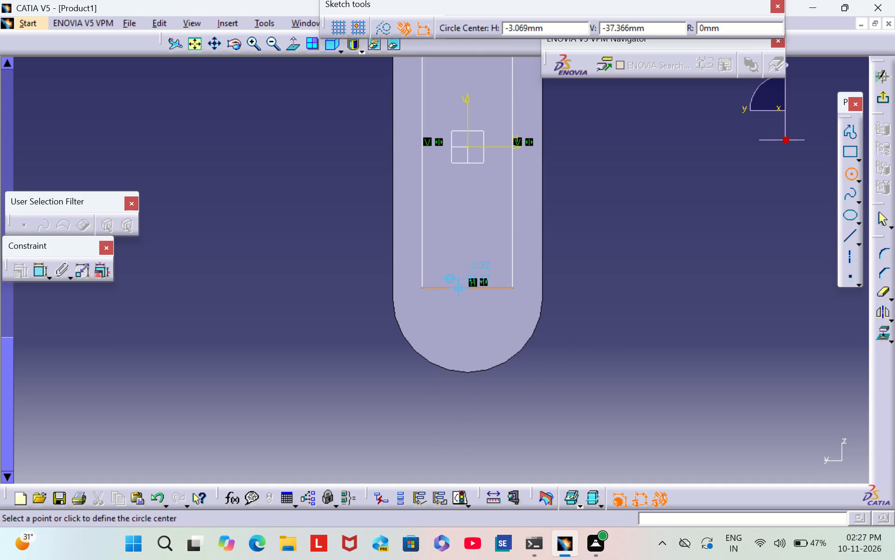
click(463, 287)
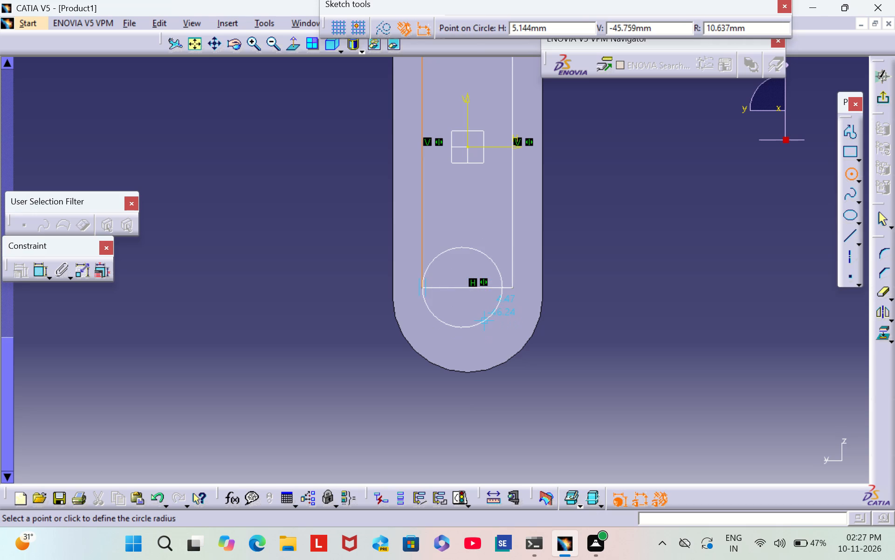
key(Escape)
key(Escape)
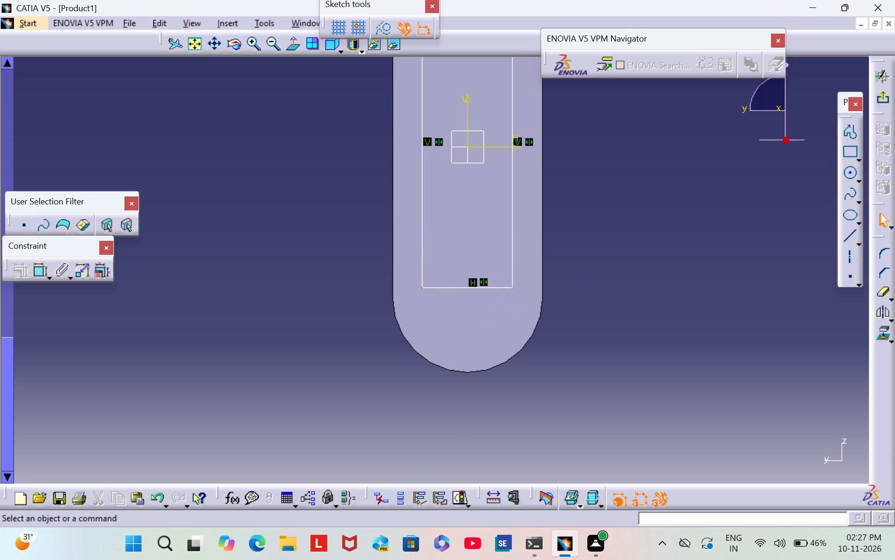
Draw a matching circle of about 12 mm radius centred on the rectangle's lower edge midpoint, tangent to the vertical sides.
scroll(578, 274, down, 1)
middle_drag(580, 275, 560, 337)
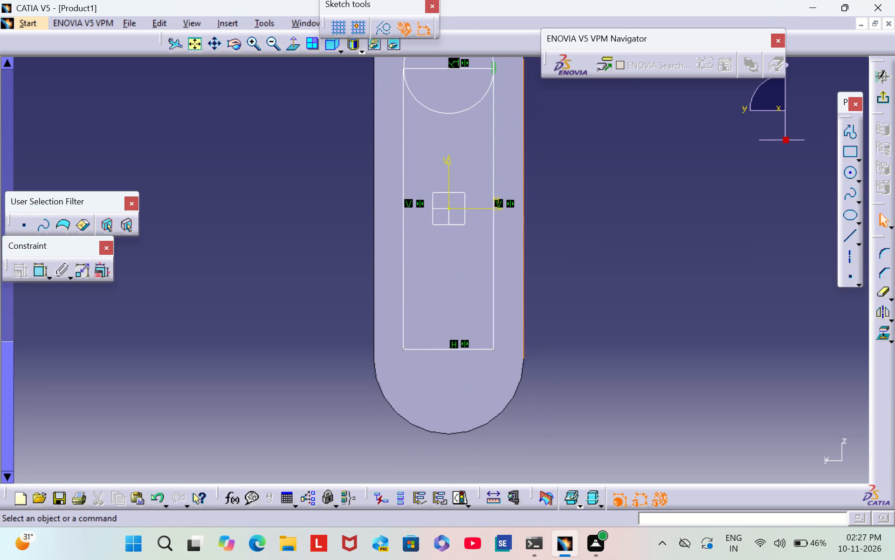
click(269, 38)
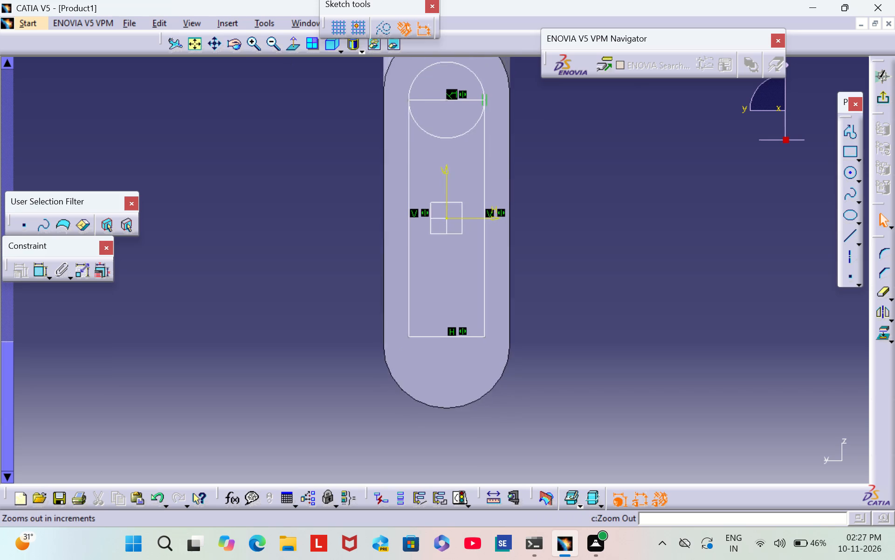
click(847, 173)
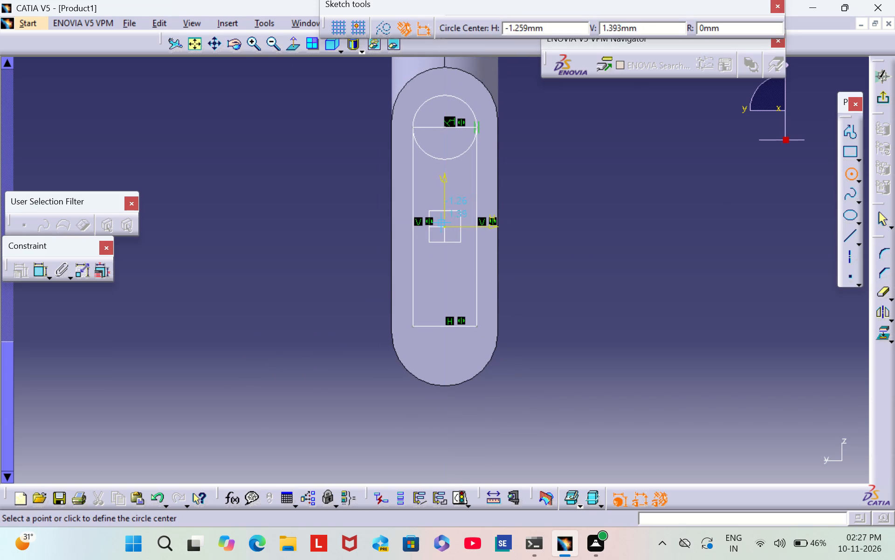
click(444, 327)
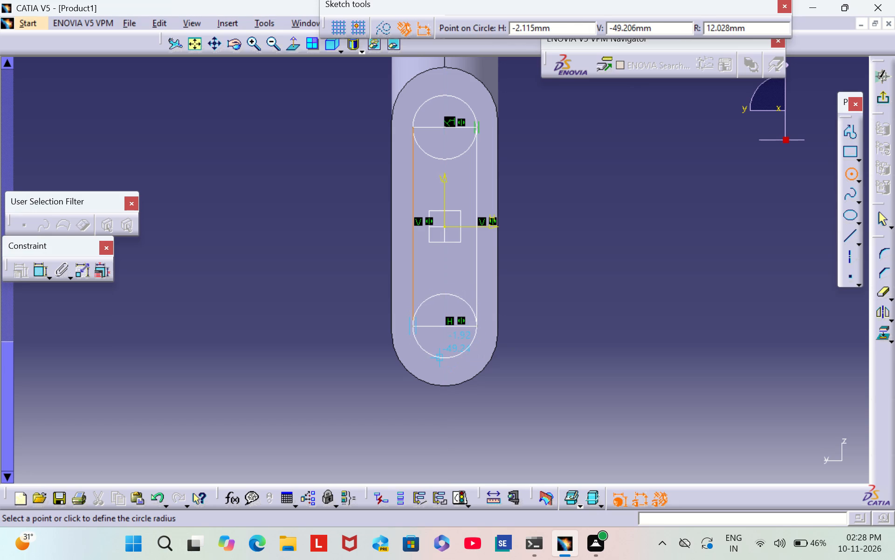
click(441, 350)
click(541, 316)
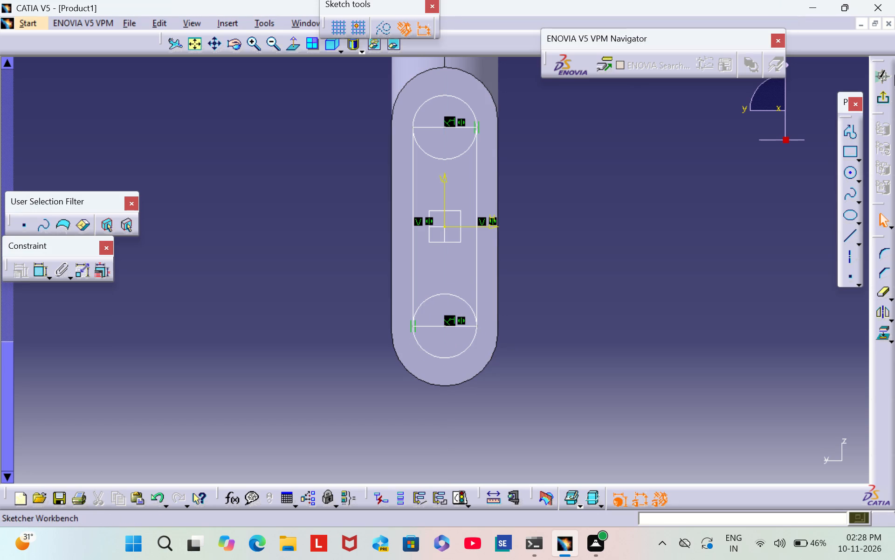
Quick Trim both circles' inner arcs and the rectangle's two horizontal edges, accepting the constraint changes, to leave a closed slot outline.
double_click(881, 295)
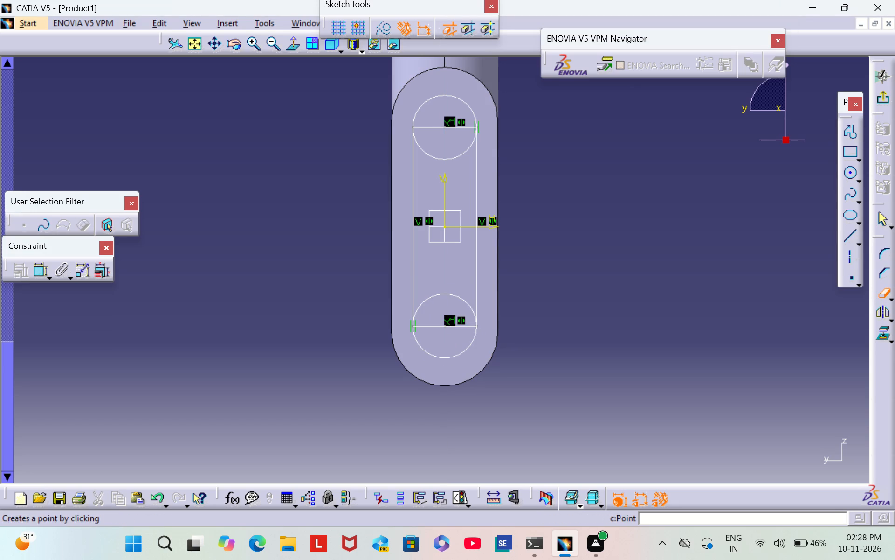
click(438, 158)
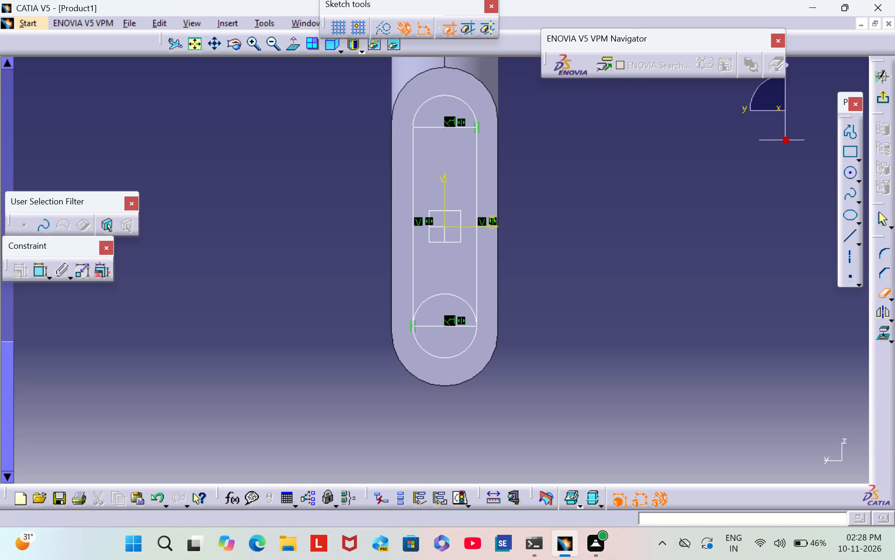
click(438, 294)
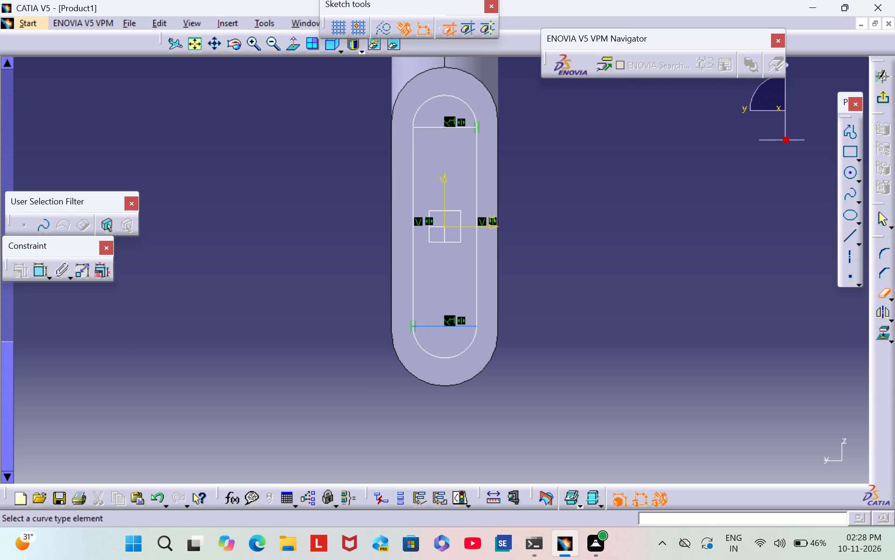
click(437, 326)
click(472, 301)
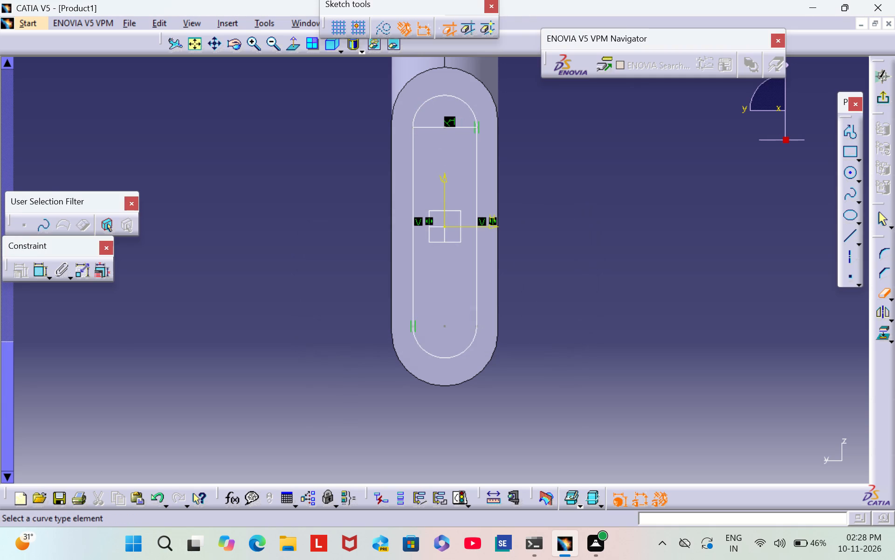
click(441, 126)
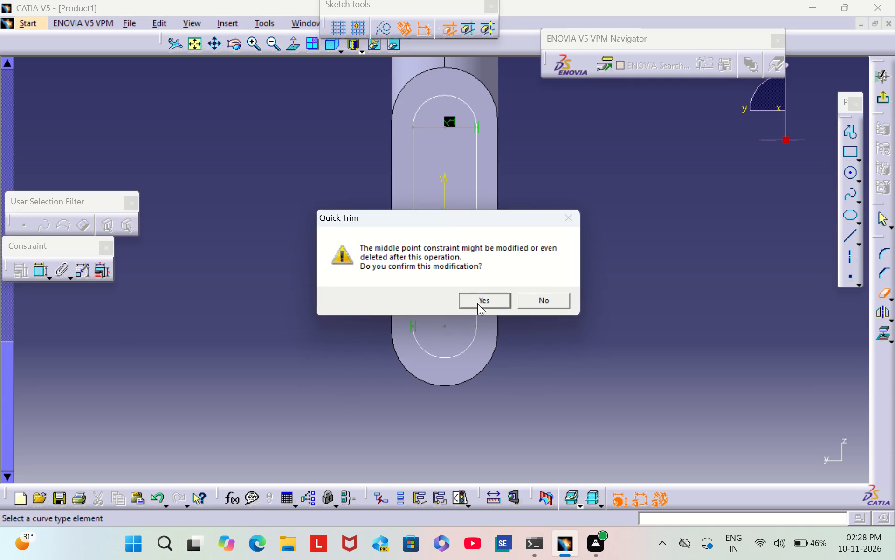
click(477, 303)
right_click(558, 293)
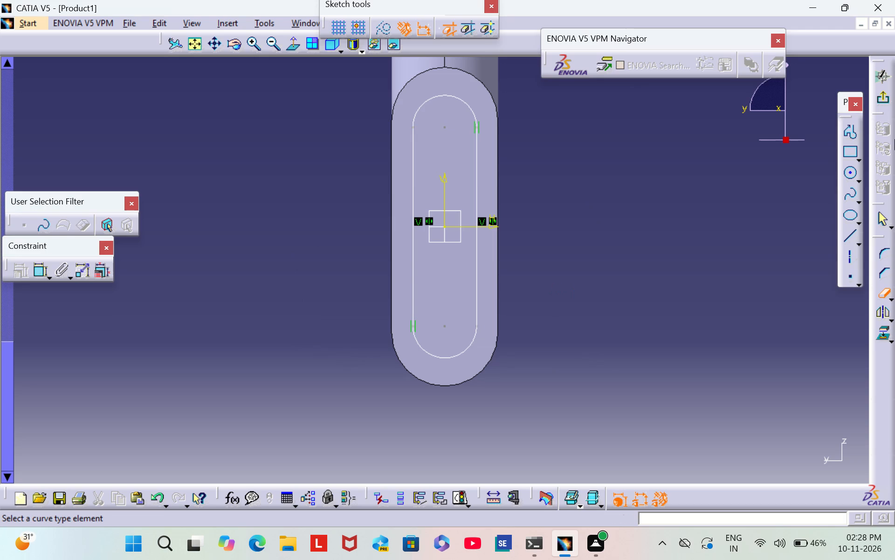
Delete the two leftover centre points of the slot's upper and lower arcs.
click(886, 298)
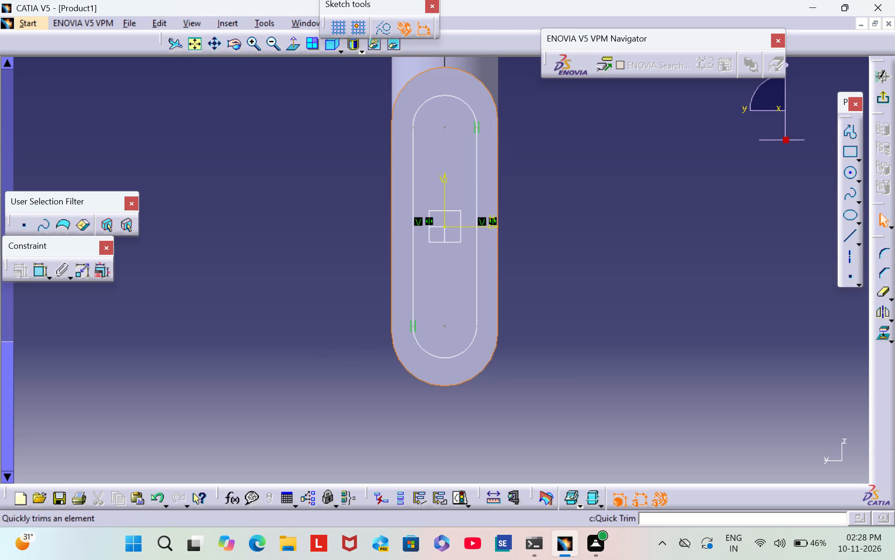
right_click(445, 127)
click(501, 322)
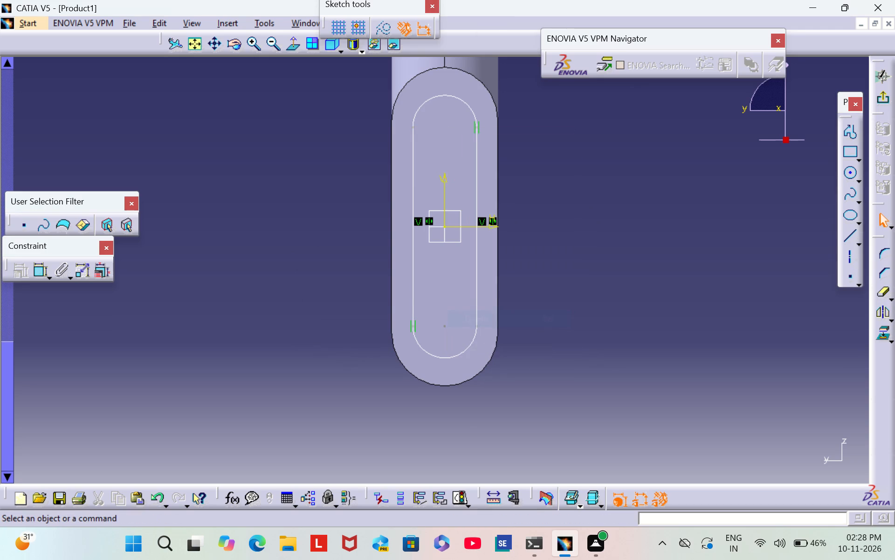
right_click(445, 327)
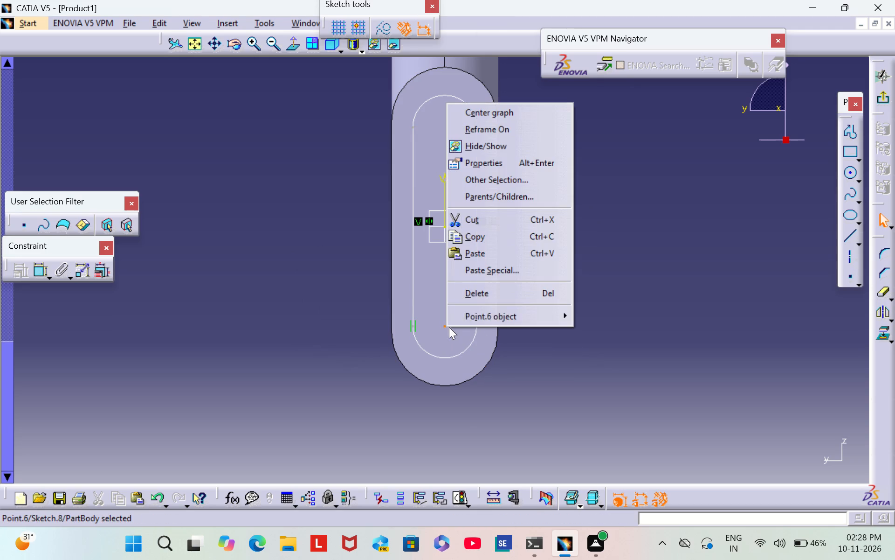
click(508, 296)
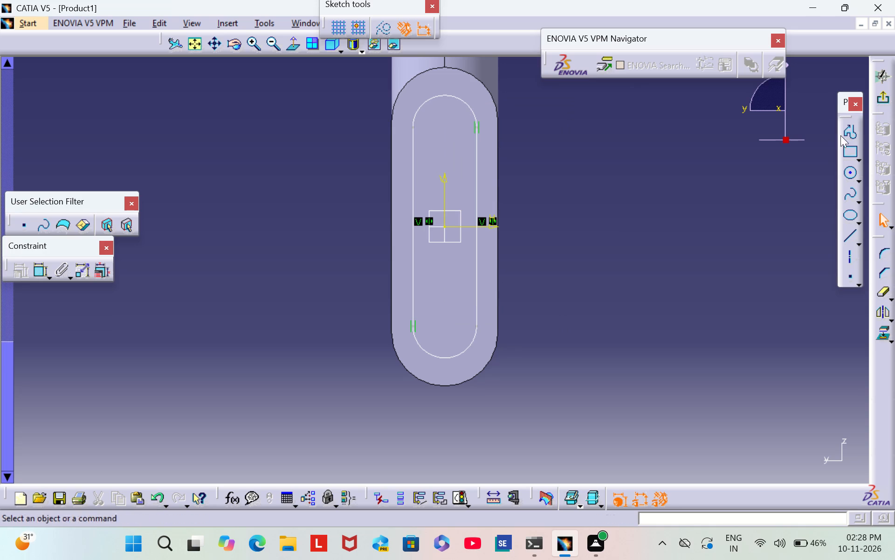
Constrain the offset between the slot's straight side and the end block's adjacent straight edge to 7 mm.
double_click(38, 276)
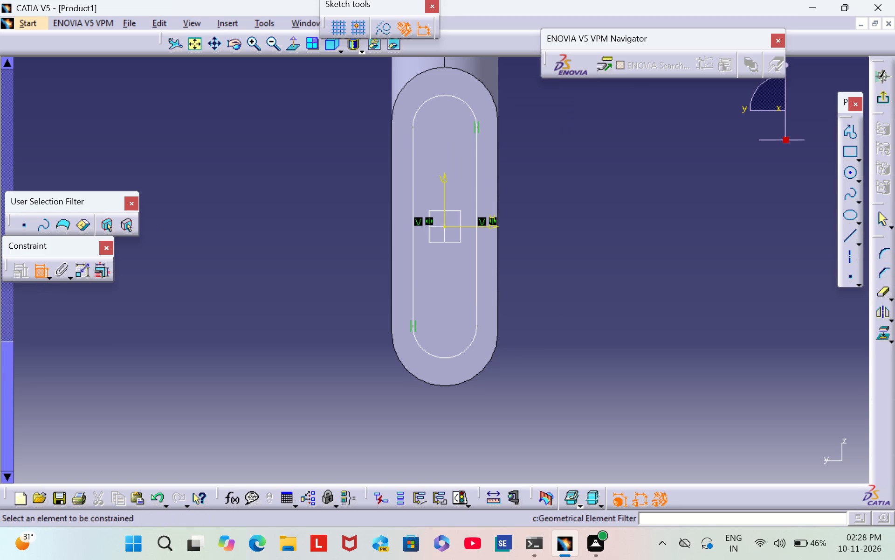
click(496, 191)
click(476, 200)
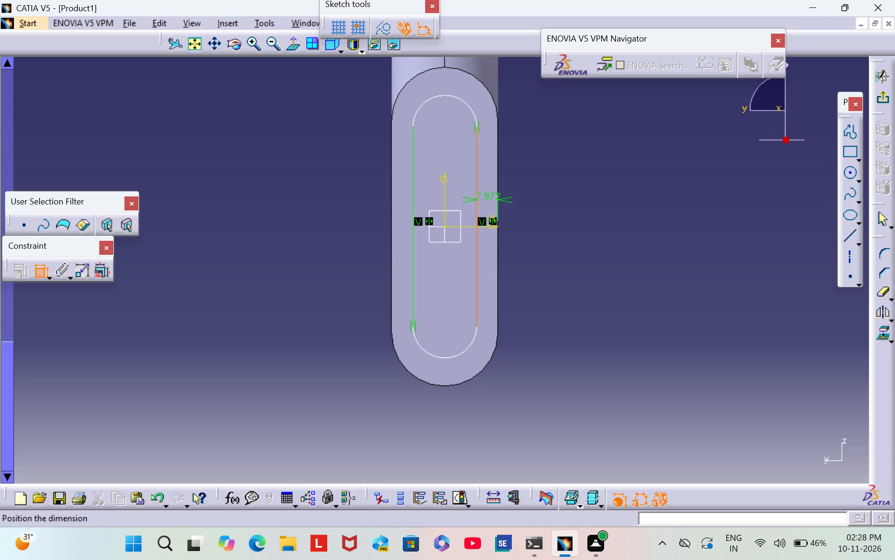
right_click(526, 192)
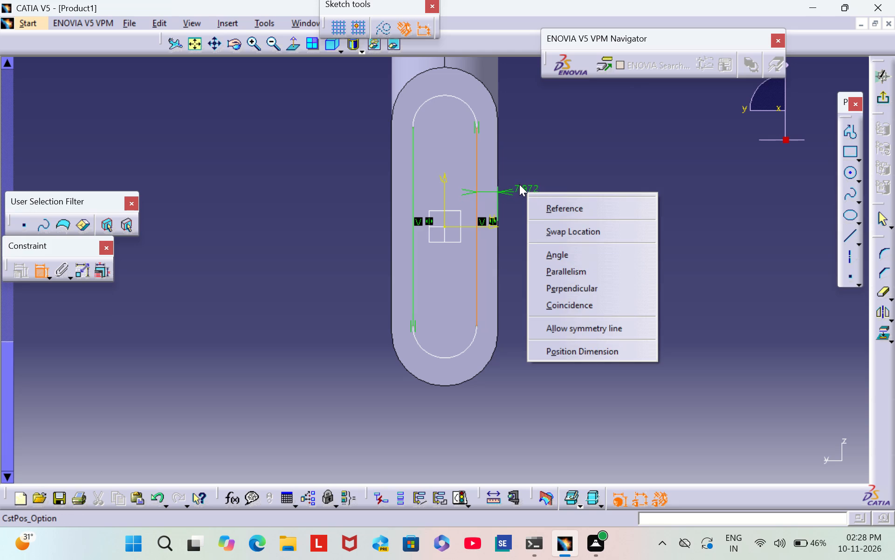
double_click(519, 184)
double_click(522, 183)
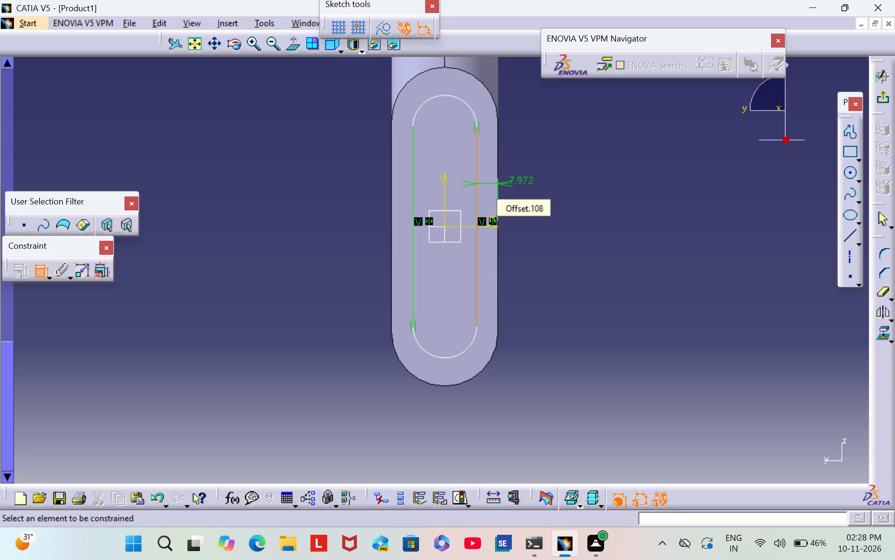
double_click(517, 183)
key(BackSpace)
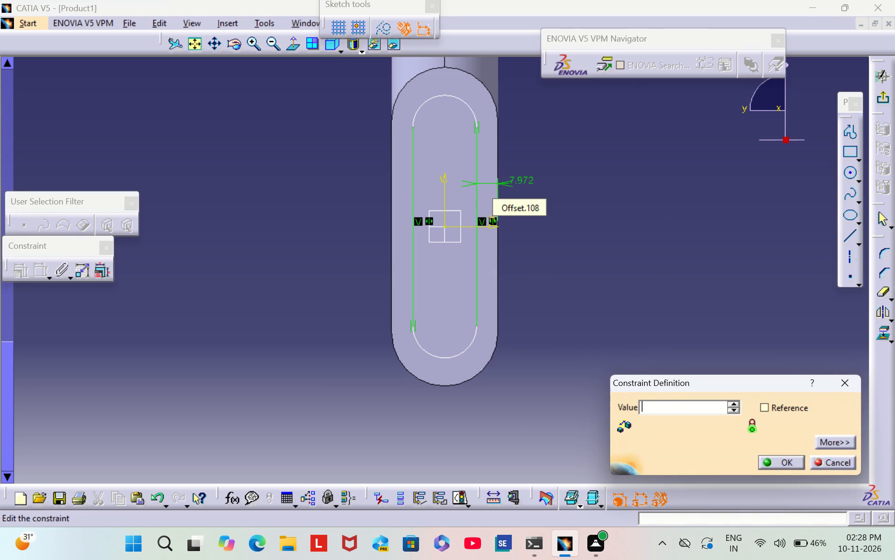
key(7)
key(Return)
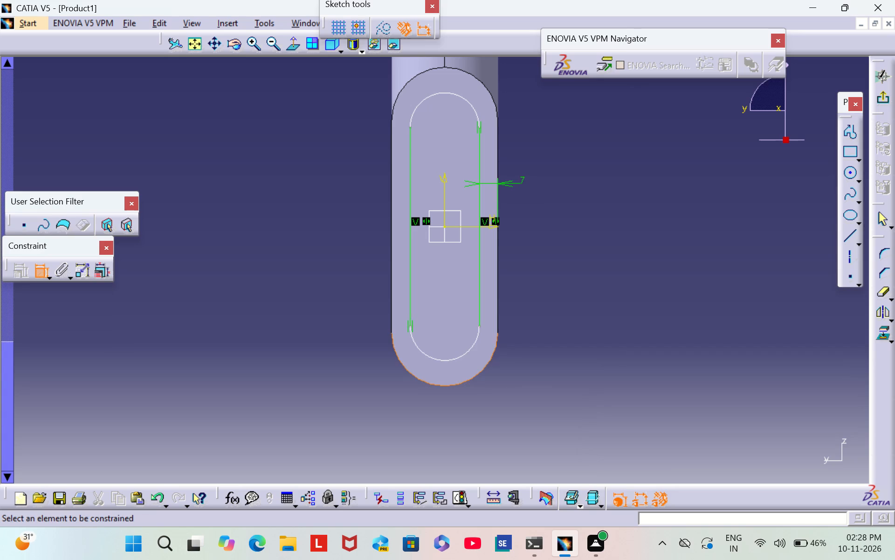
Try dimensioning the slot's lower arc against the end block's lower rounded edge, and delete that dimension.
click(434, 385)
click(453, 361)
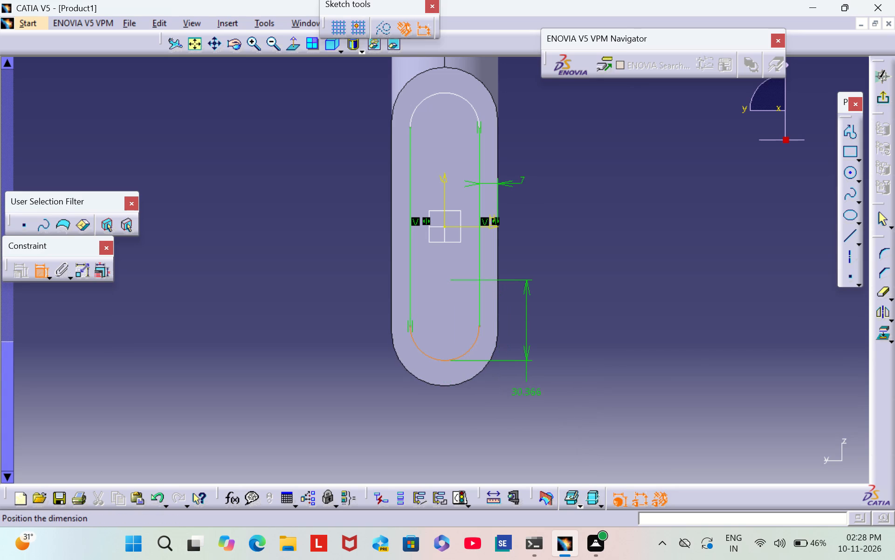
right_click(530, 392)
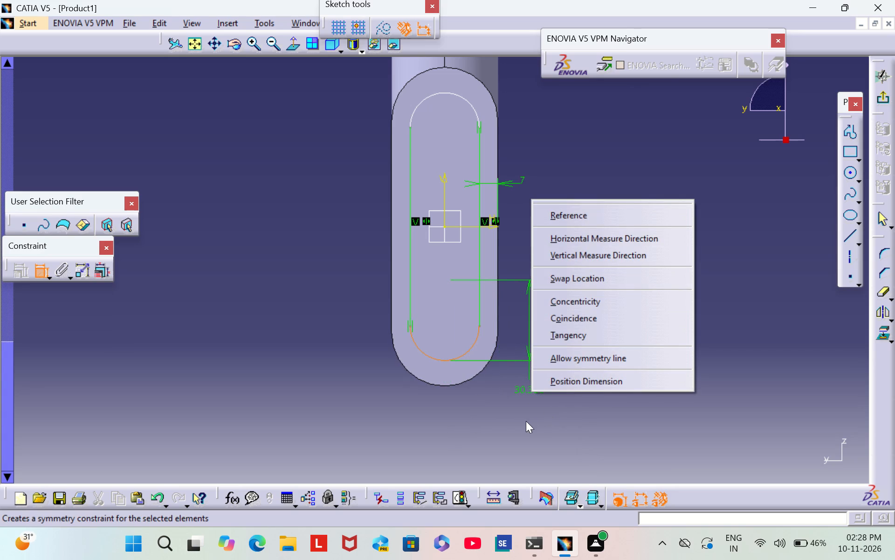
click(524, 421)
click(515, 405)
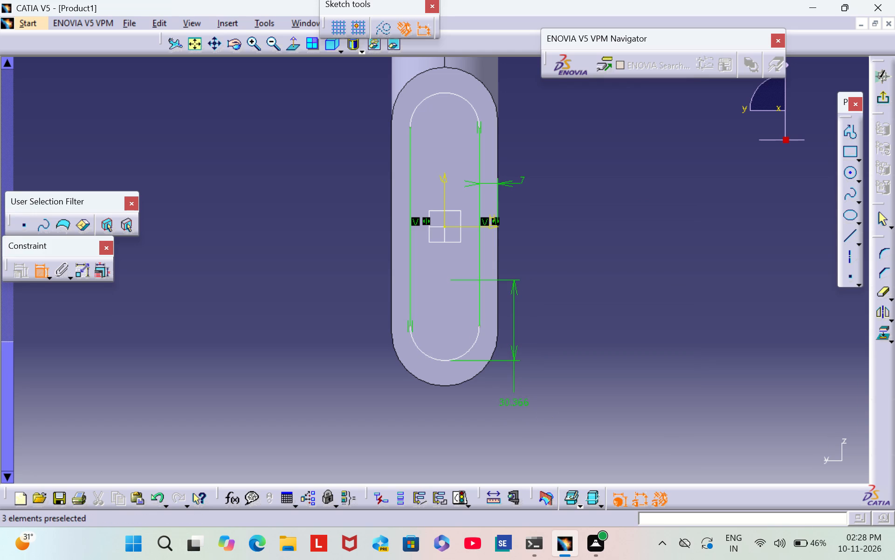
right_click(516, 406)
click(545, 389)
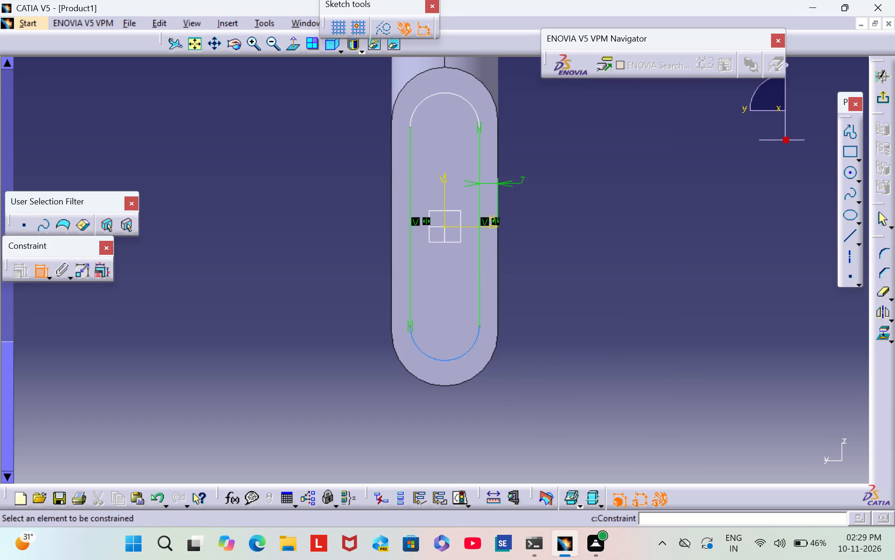
Dimension the slot's lower arc with its radius and its vertical distance from the sketch origin.
click(436, 360)
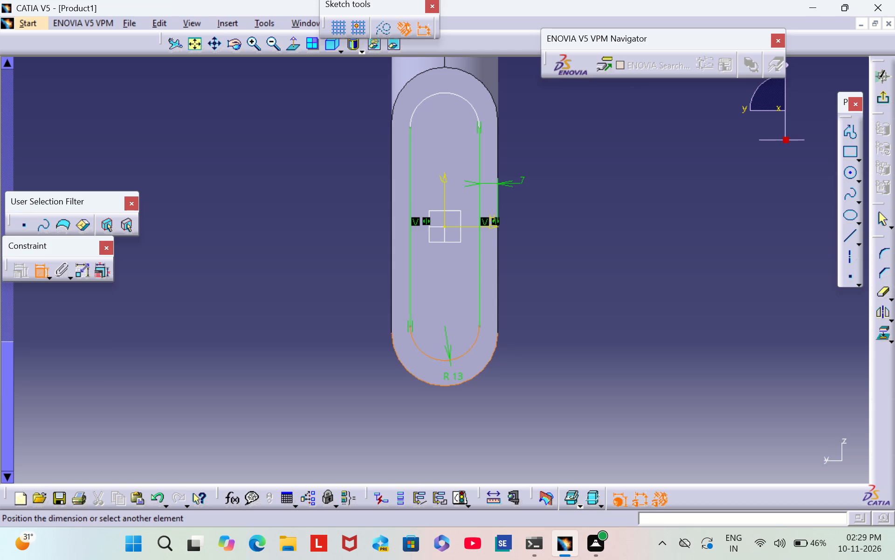
click(534, 372)
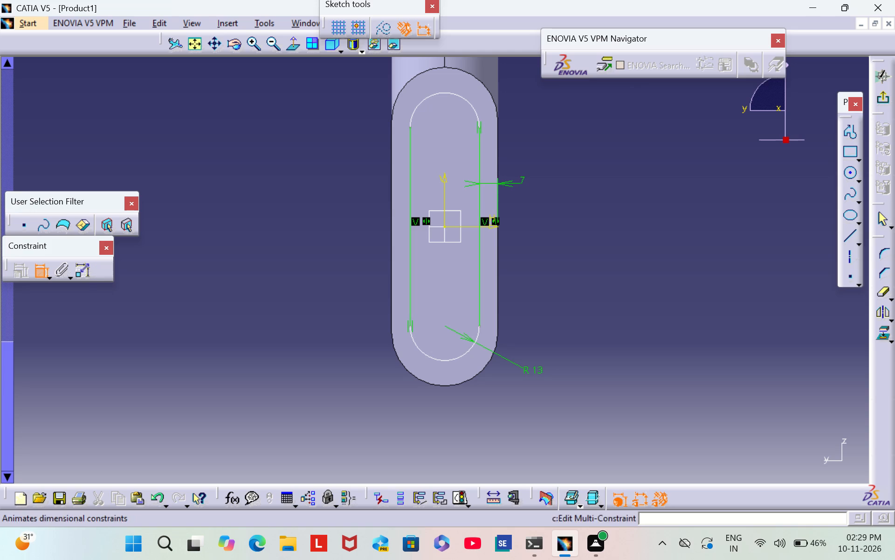
click(443, 227)
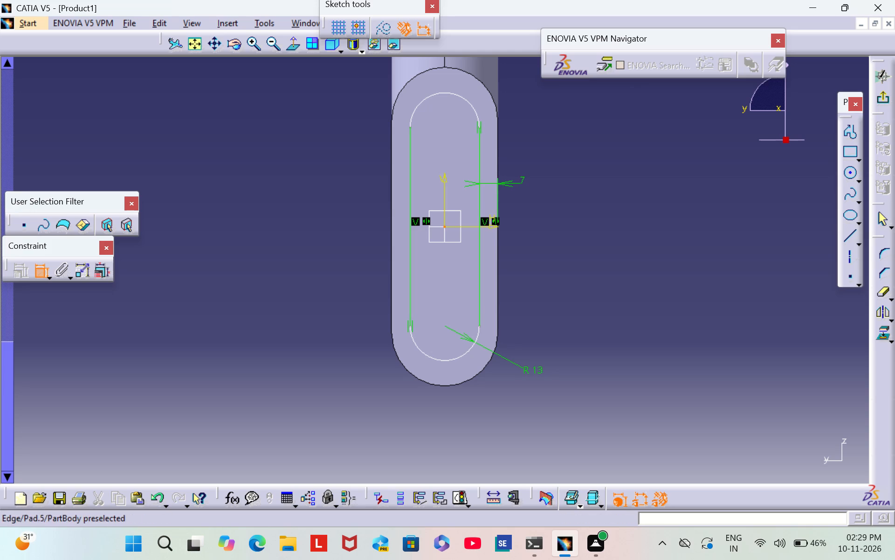
click(443, 361)
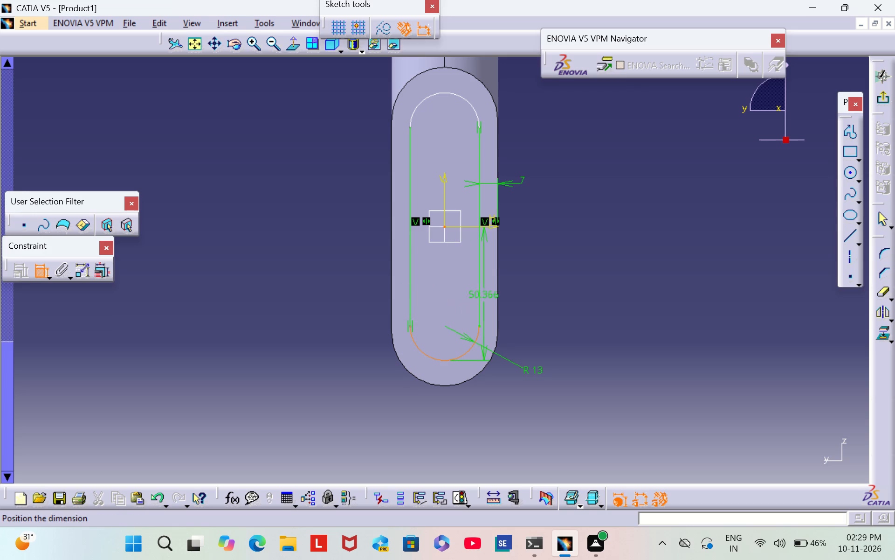
right_click(593, 294)
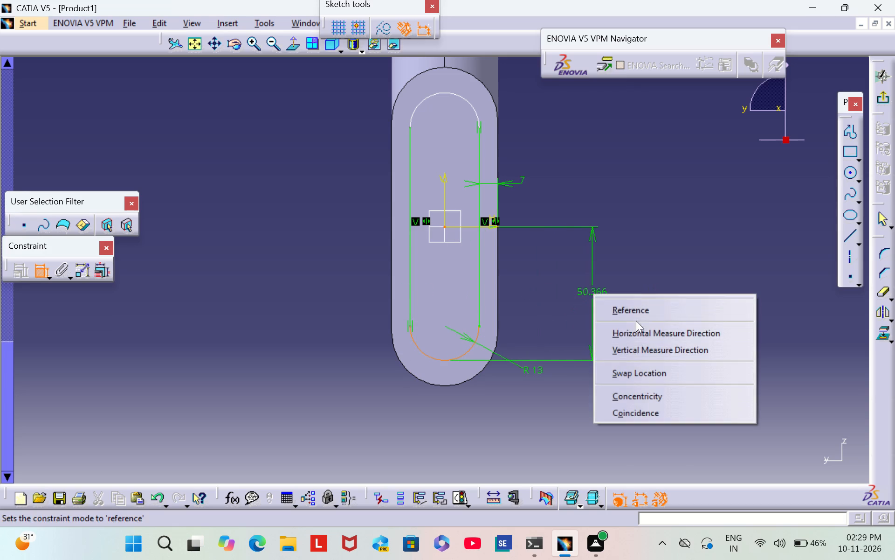
click(665, 231)
click(575, 296)
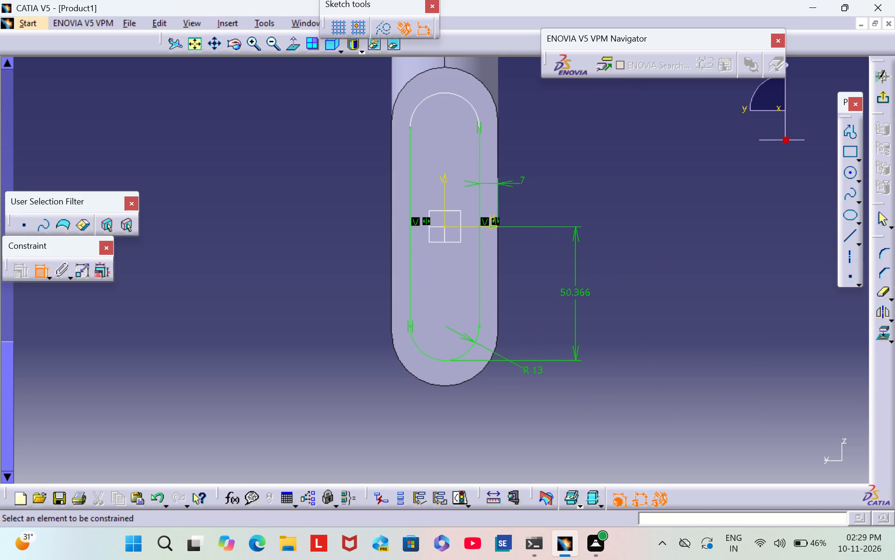
Dimension the slot's upper arc with its vertical distance from the sketch origin and its radius.
click(448, 93)
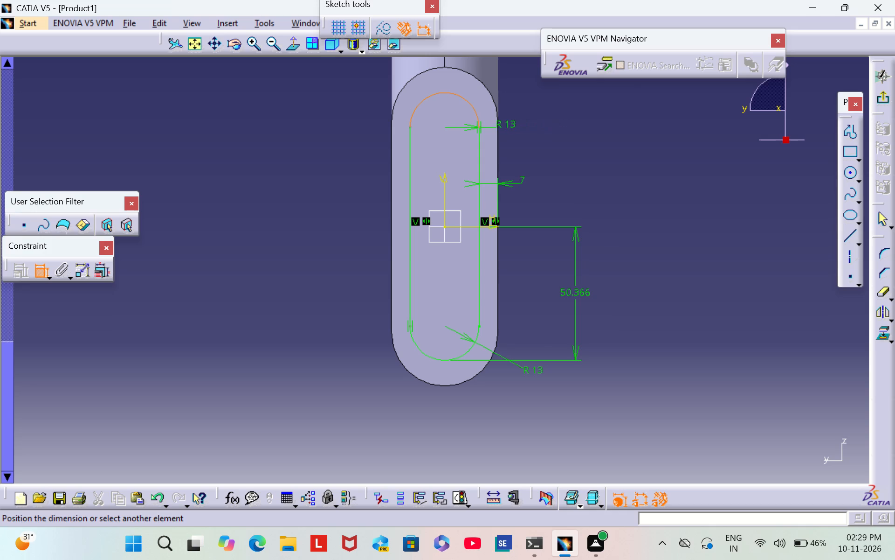
click(443, 225)
click(578, 178)
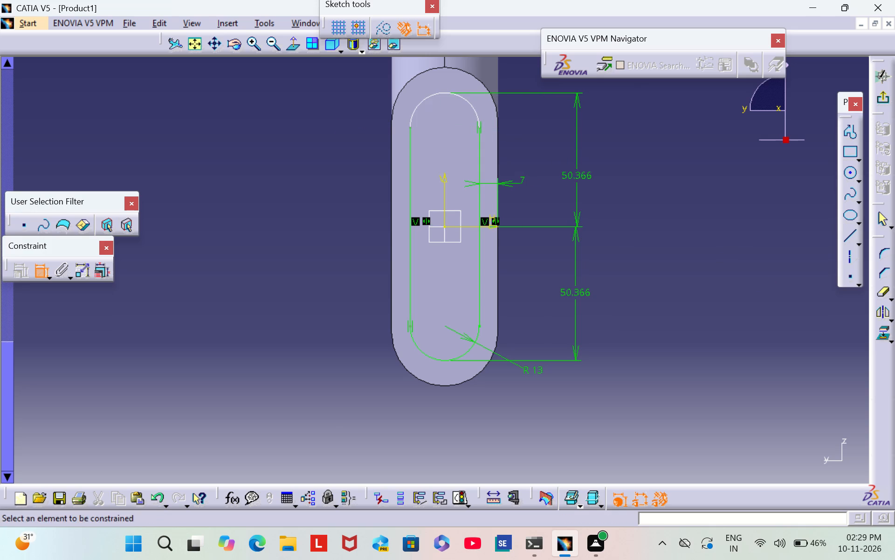
click(420, 104)
click(413, 97)
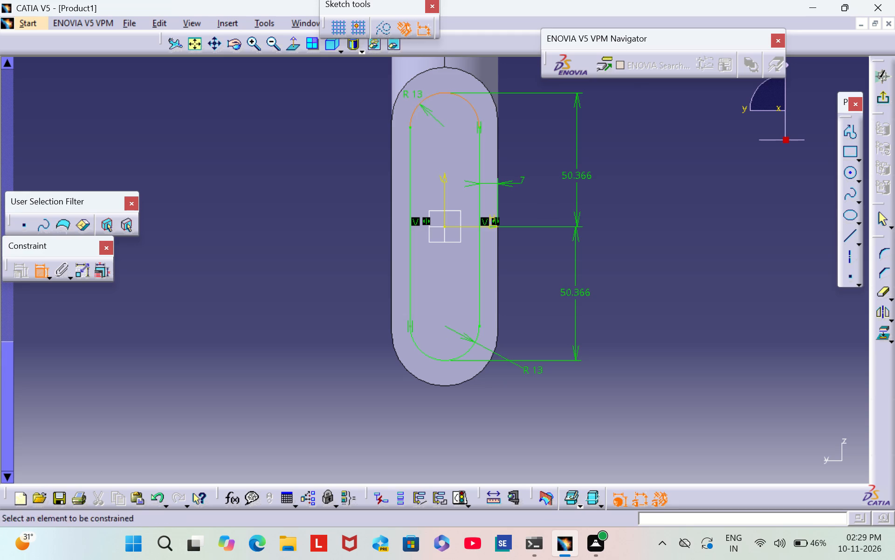
click(648, 193)
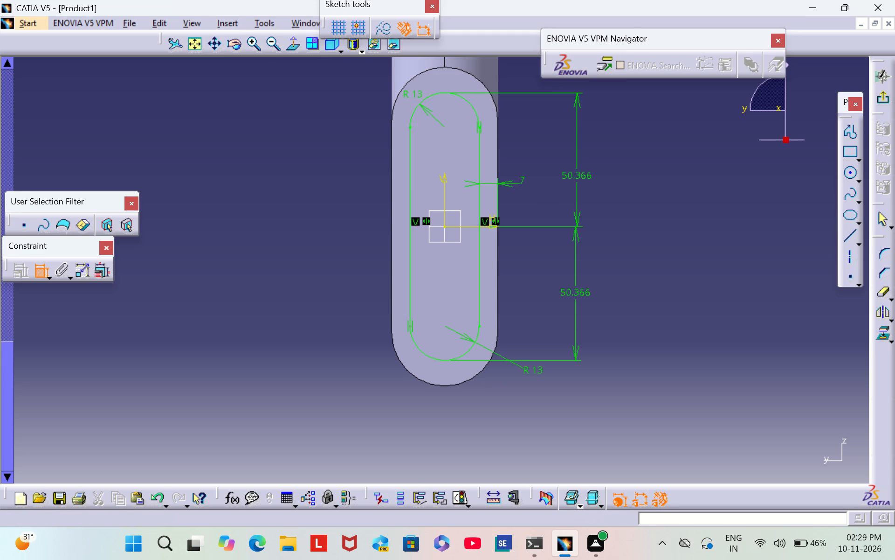
Exit the sketch and cut the slot profile as a 40 mm deep Pocket into the end block.
click(270, 41)
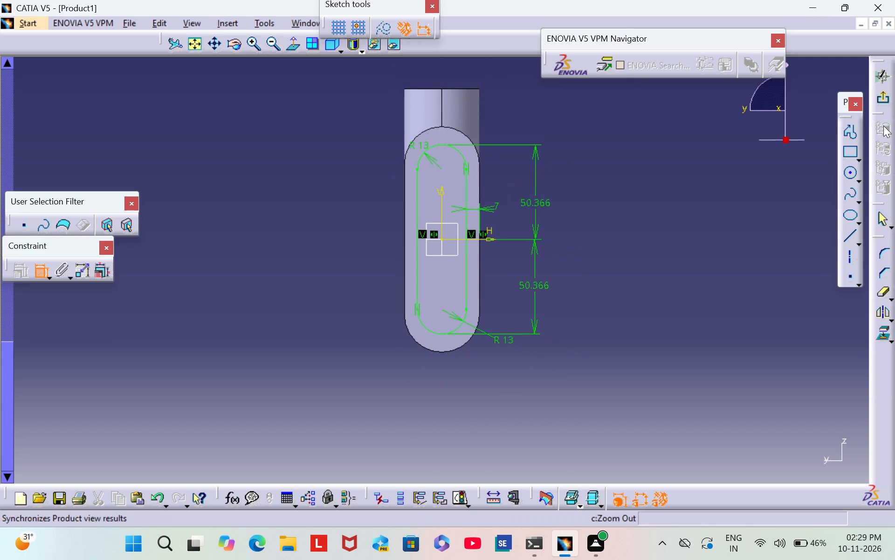
click(881, 101)
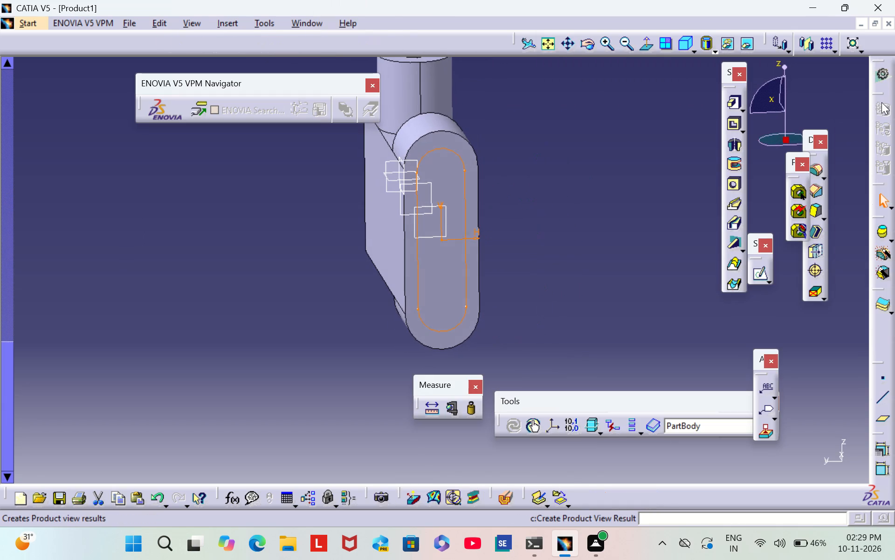
click(732, 127)
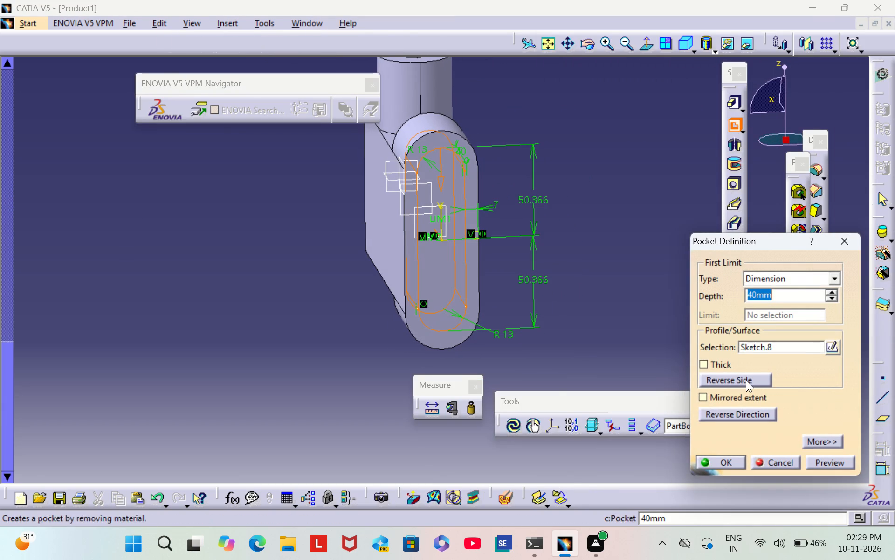
middle_drag(361, 349, 512, 342)
right_drag(362, 348, 512, 342)
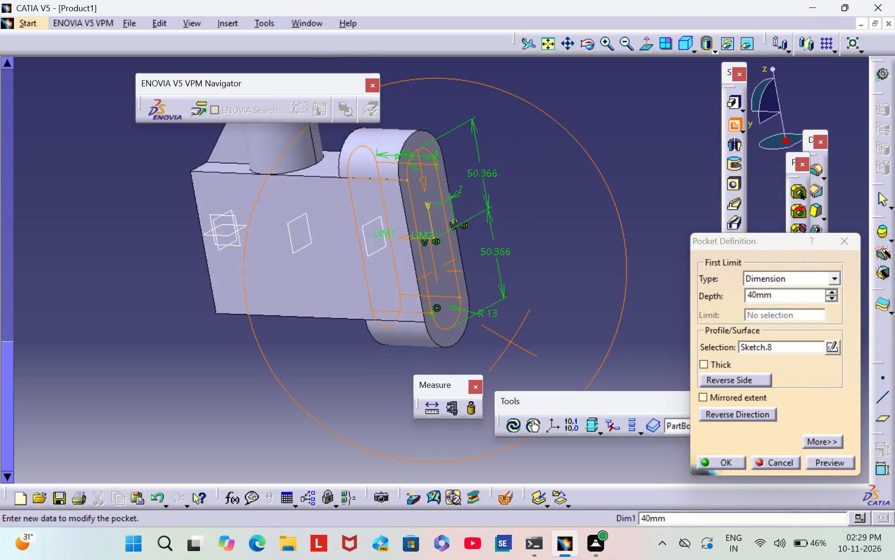
right_drag(512, 342, 529, 341)
middle_drag(512, 342, 529, 341)
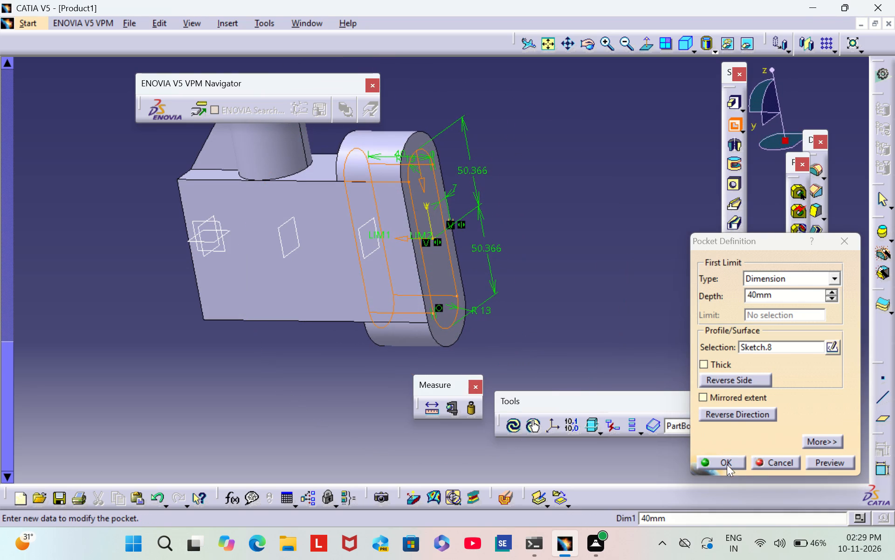
click(727, 462)
Examine the pocketed end block from several angles, including its opening, inner walls and junction with the channel.
click(577, 245)
middle_drag(574, 240, 410, 329)
scroll(574, 240, down, 1)
right_drag(574, 239, 410, 329)
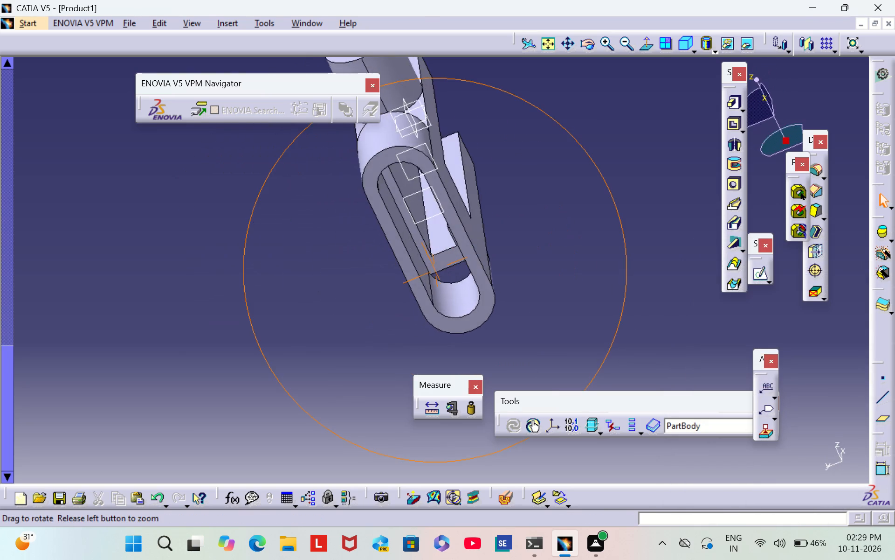
middle_drag(410, 329, 312, 282)
right_drag(410, 329, 312, 282)
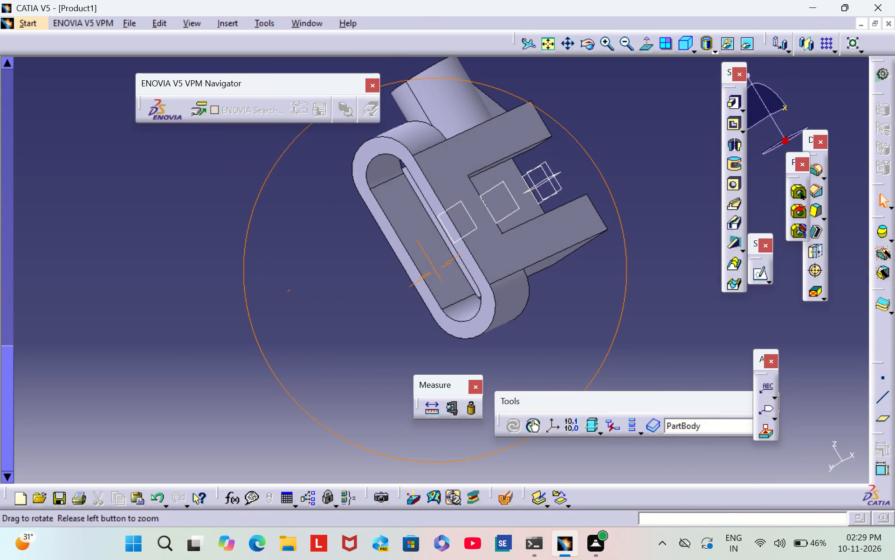
right_drag(312, 282, 457, 276)
middle_drag(312, 282, 457, 276)
middle_drag(546, 217, 369, 372)
right_drag(546, 217, 369, 372)
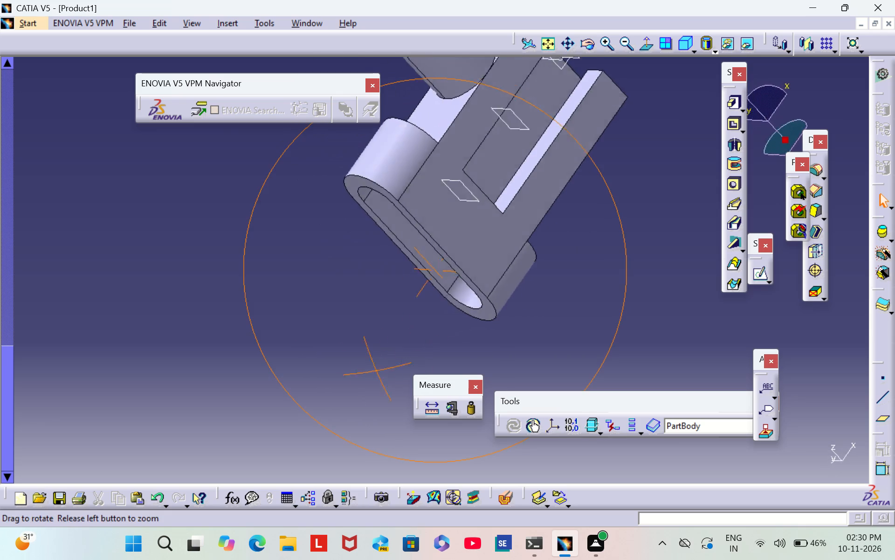
right_drag(369, 372, 538, 272)
middle_drag(369, 372, 545, 269)
right_drag(582, 250, 586, 247)
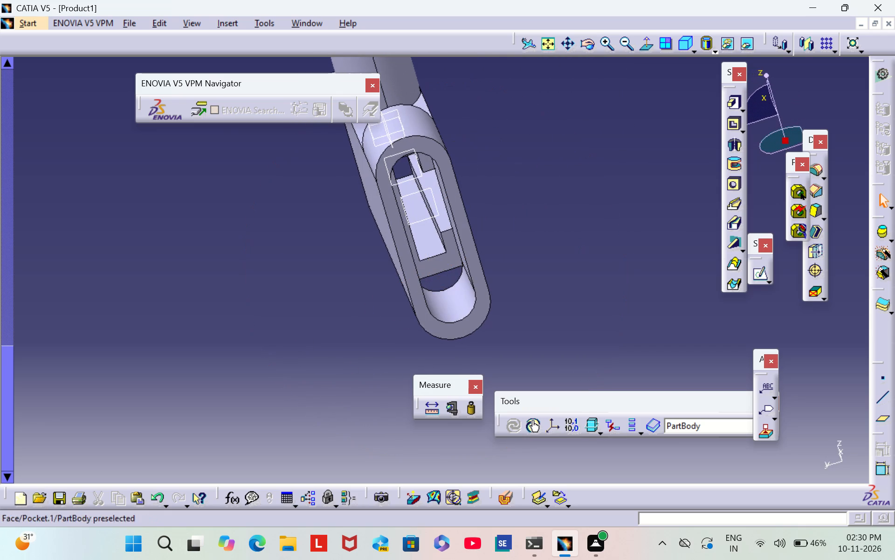
middle_drag(368, 268, 420, 244)
right_drag(372, 269, 420, 244)
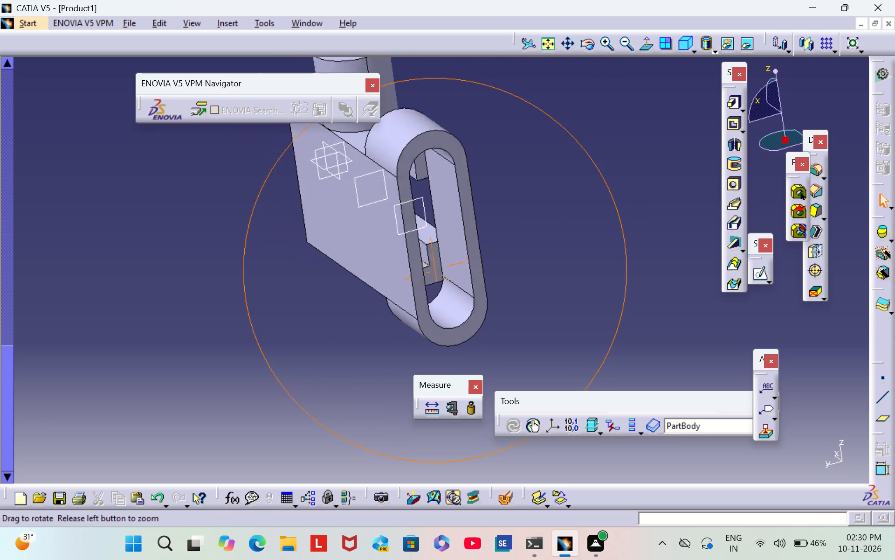
right_drag(420, 244, 419, 244)
middle_drag(420, 244, 419, 244)
middle_drag(259, 269, 382, 287)
scroll(259, 269, down, 1)
right_drag(263, 271, 382, 287)
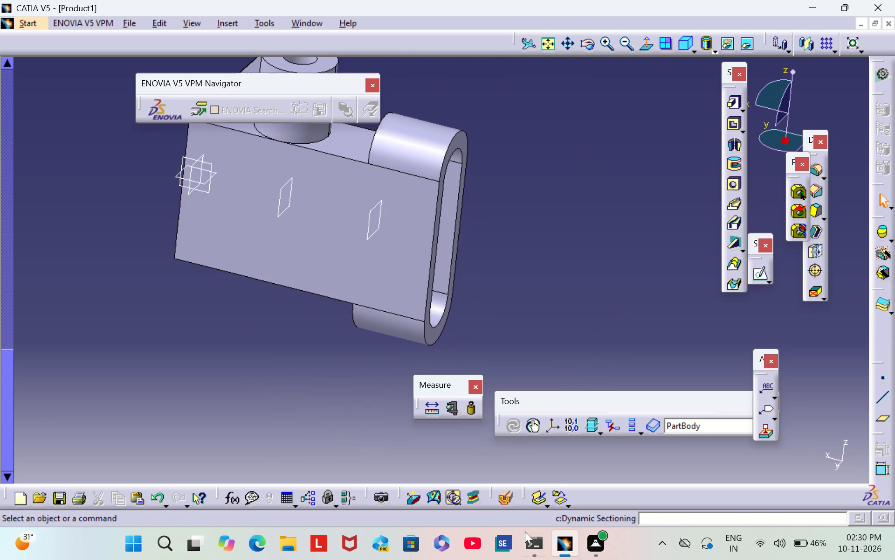
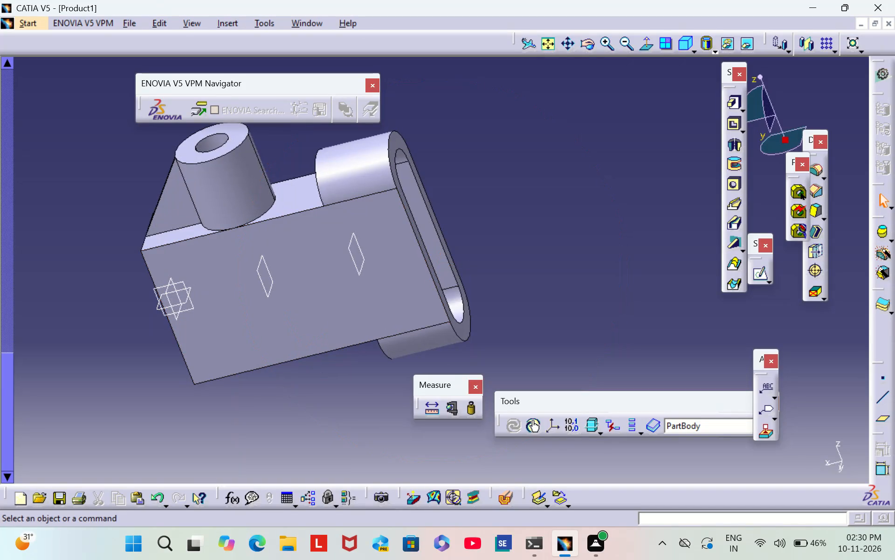
Examine the finished part from several angles, including the channel recess, hollow boss, rib and slotted end block.
middle_drag(79, 282, 406, 322)
right_drag(162, 315, 406, 322)
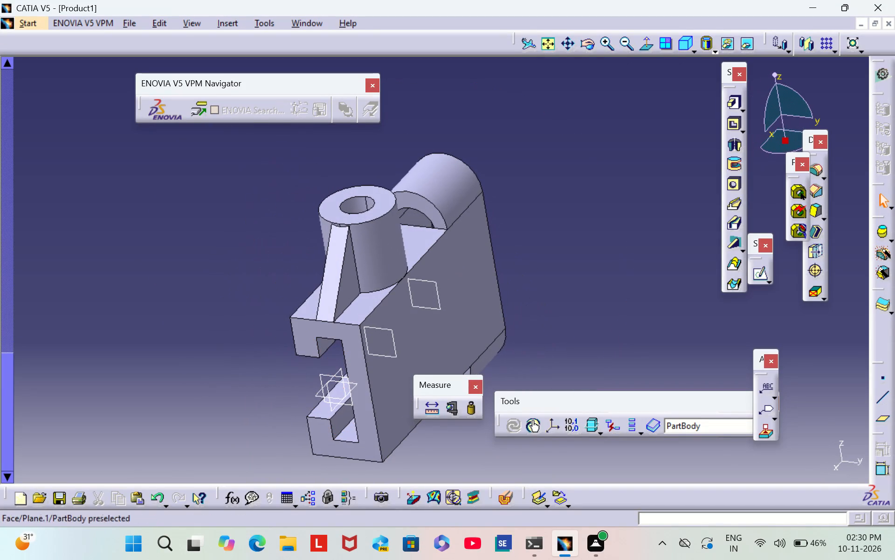
middle_drag(48, 315, 68, 293)
scroll(50, 314, up, 17)
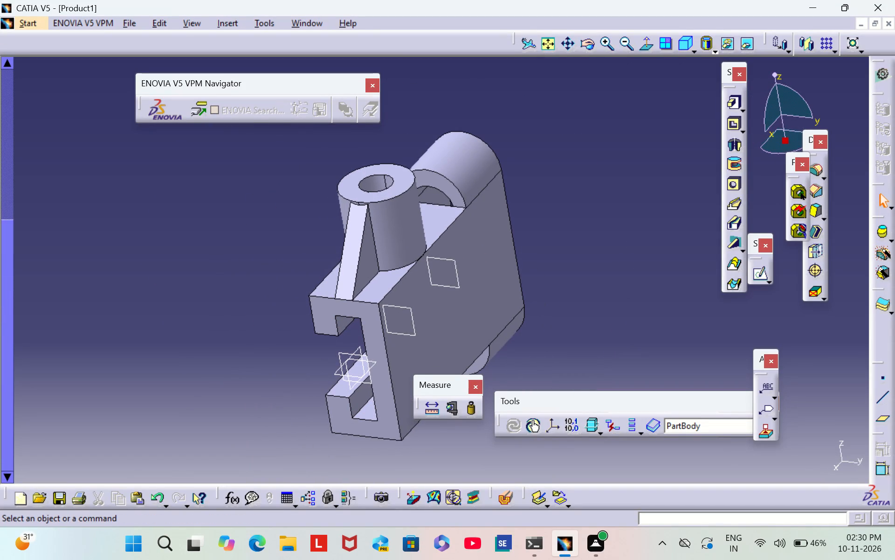
scroll(91, 267, up, 9)
scroll(92, 266, down, 1)
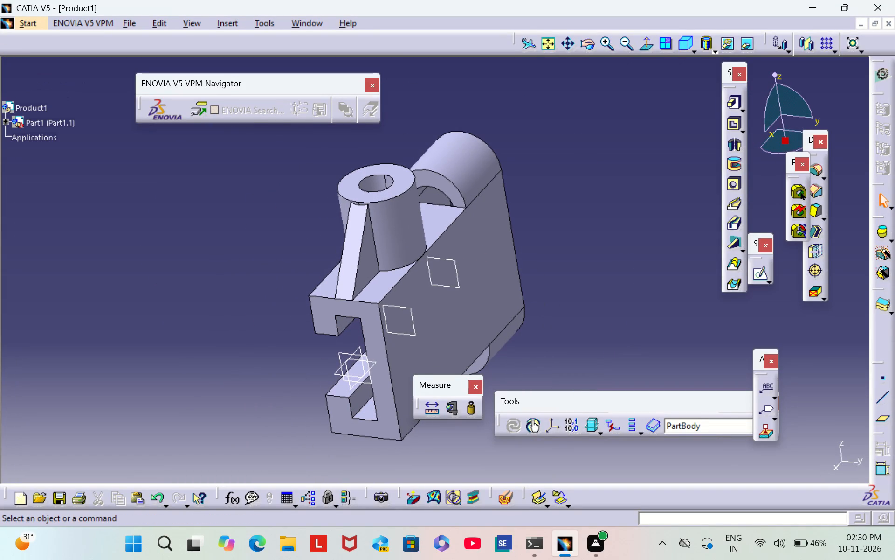
middle_drag(92, 266, 124, 272)
scroll(92, 266, down, 1)
right_drag(92, 266, 124, 272)
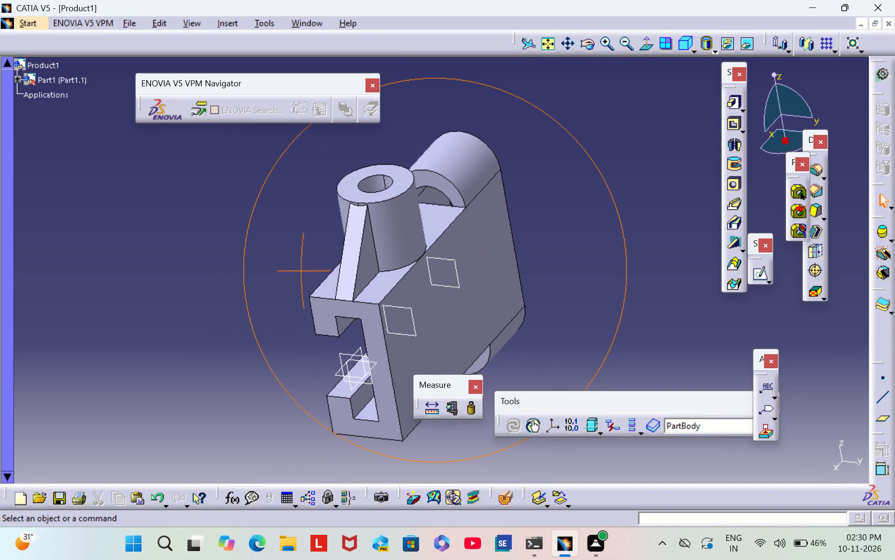
middle_drag(124, 272, 423, 235)
right_drag(124, 272, 423, 235)
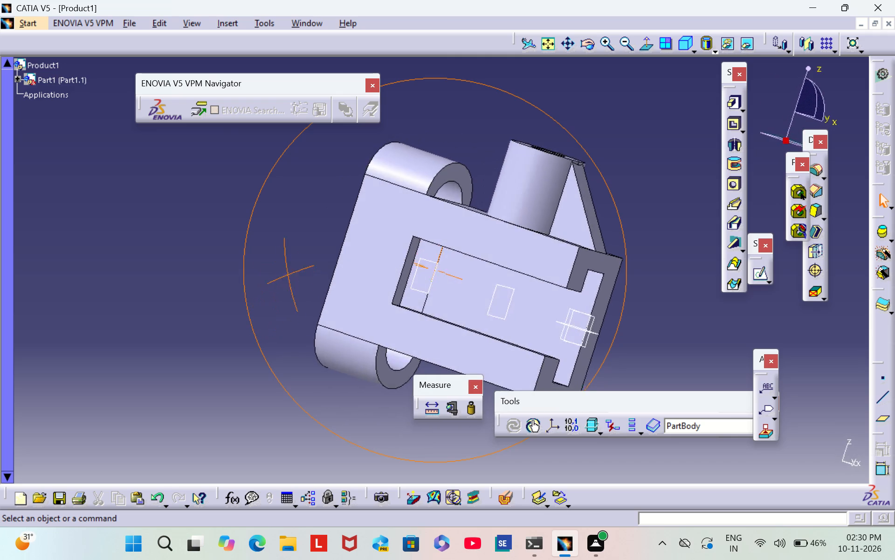
right_drag(423, 235, 564, 248)
middle_drag(423, 235, 564, 248)
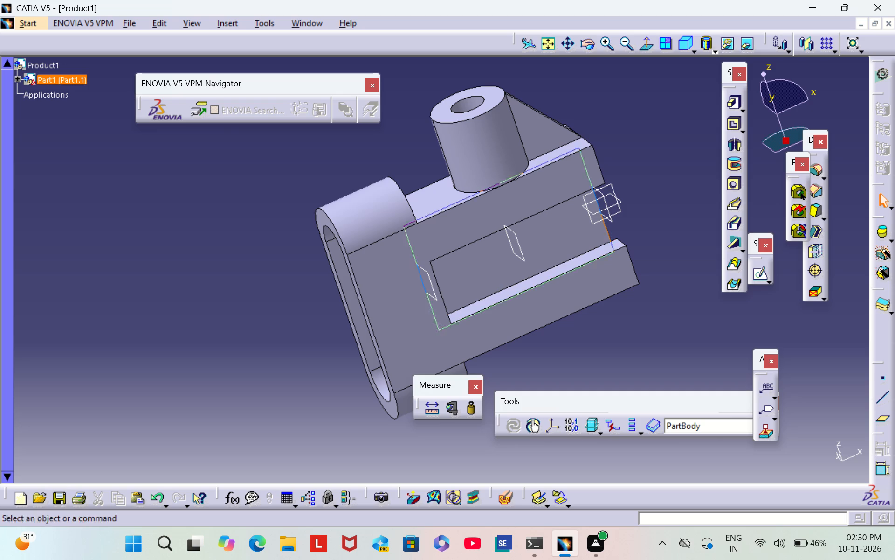
middle_drag(330, 322, 347, 315)
scroll(330, 322, down, 1)
right_drag(330, 321, 347, 315)
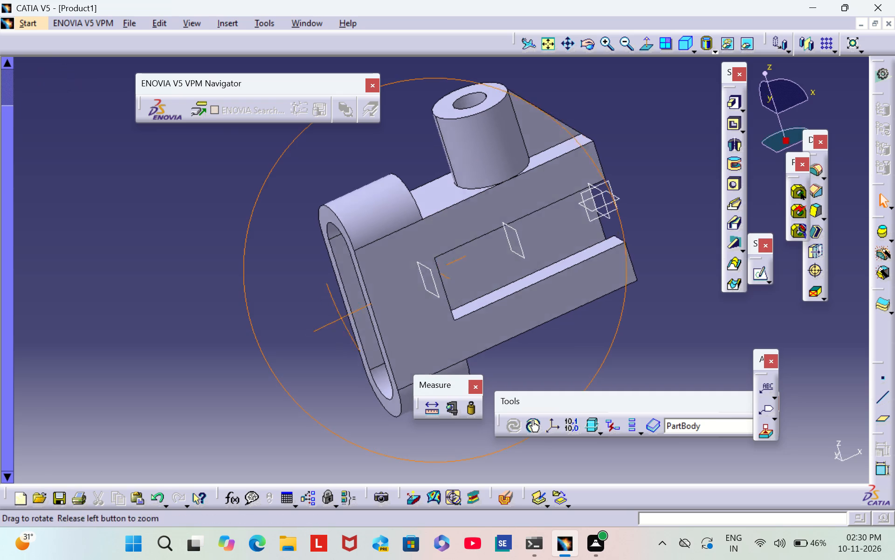
middle_drag(347, 315, 513, 266)
right_drag(347, 315, 513, 266)
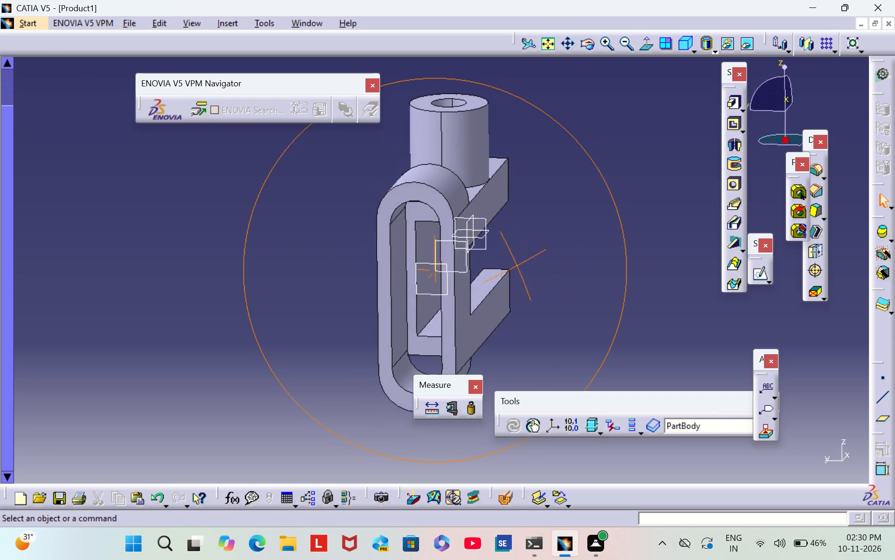
middle_drag(513, 266, 502, 261)
right_drag(513, 266, 502, 261)
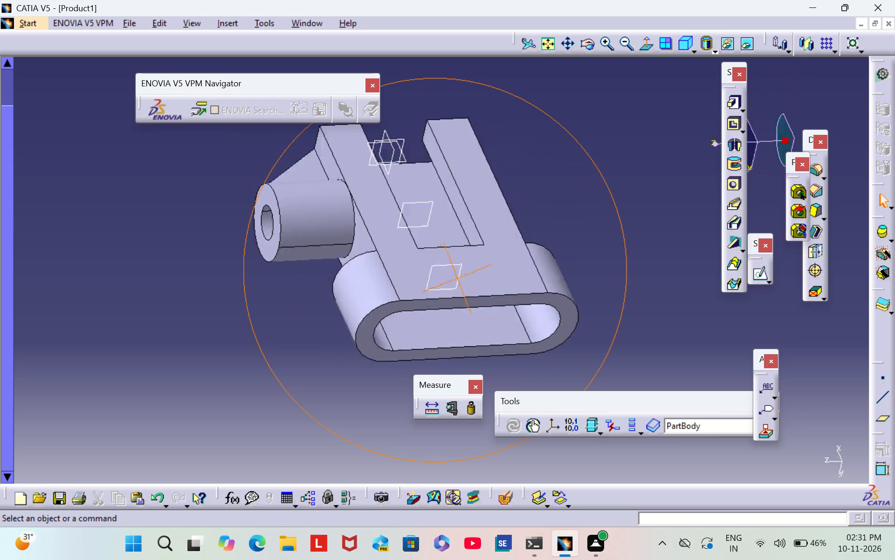
right_drag(502, 261, 594, 203)
middle_drag(502, 261, 473, 252)
right_drag(581, 141, 379, 229)
right_drag(411, 138, 473, 252)
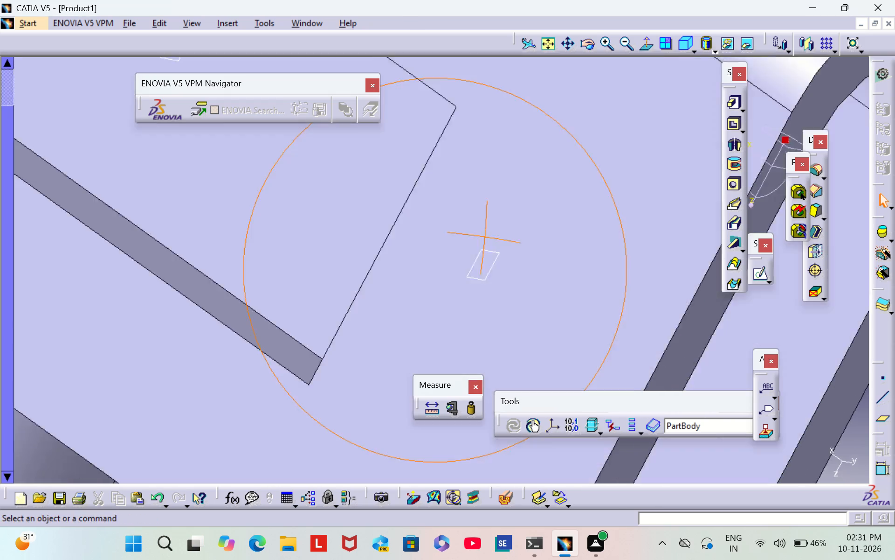
right_drag(473, 252, 354, 236)
middle_drag(473, 252, 307, 166)
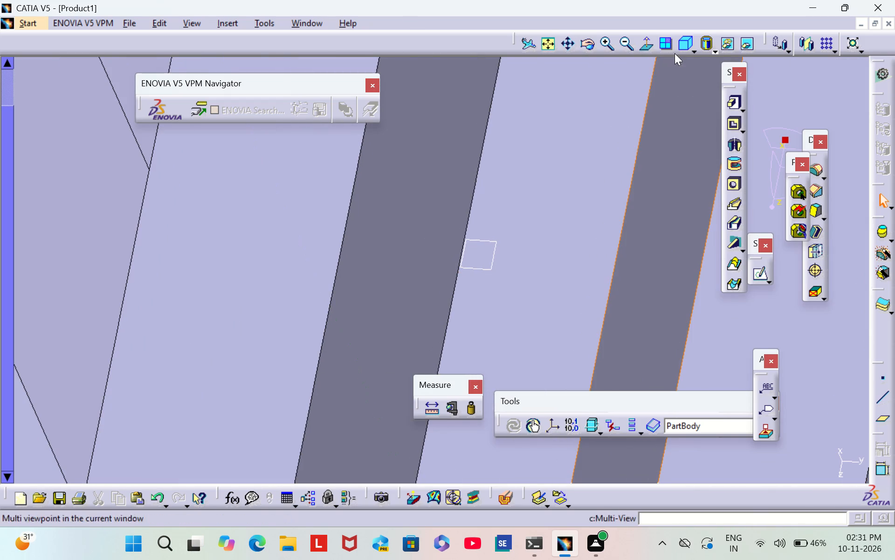
Set the fill colour of the boss's outer cylindrical face to dark purple from the basic colours.
click(681, 48)
click(550, 50)
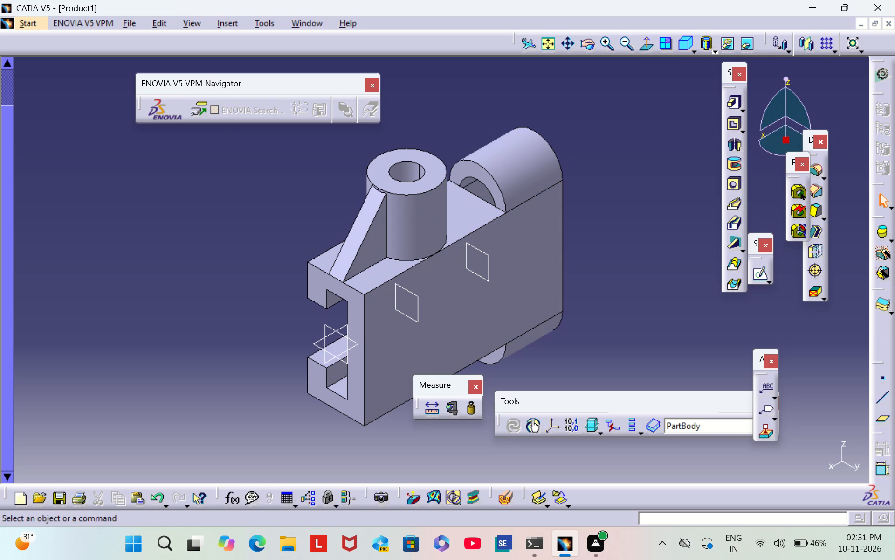
triple_click(608, 41)
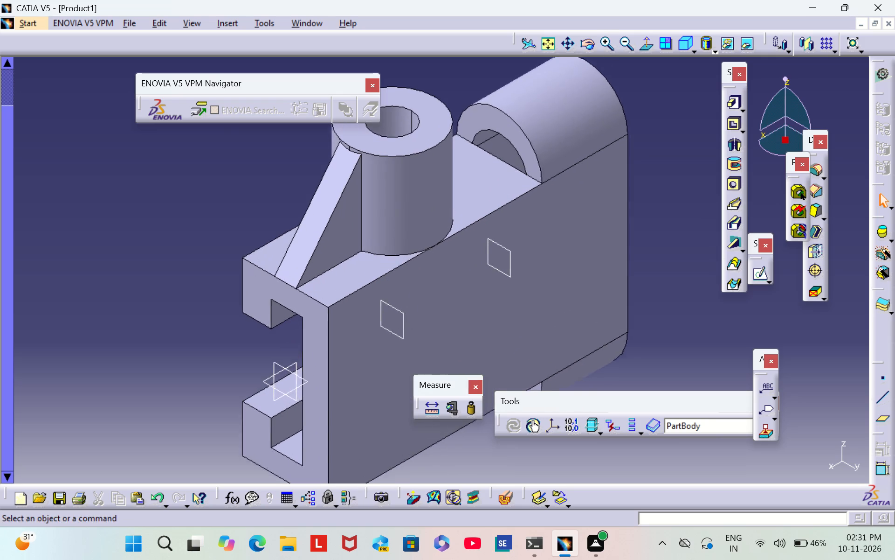
click(627, 44)
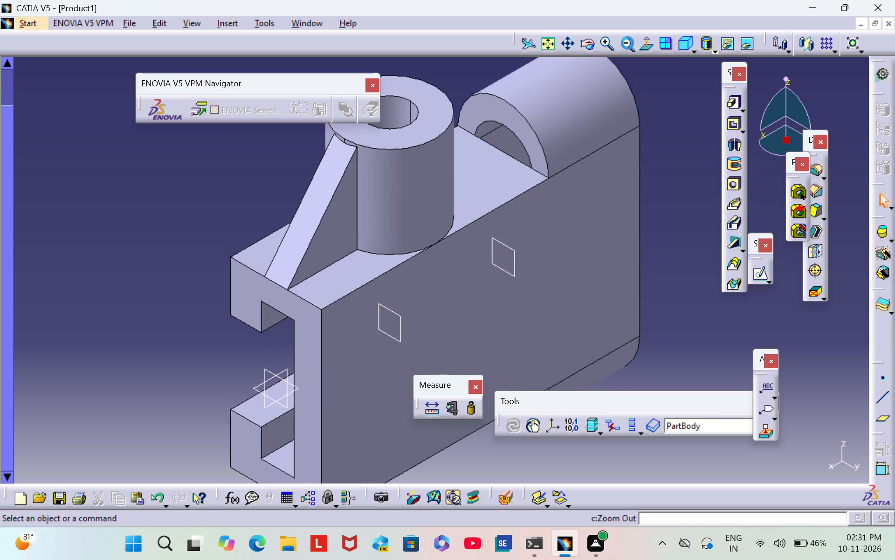
click(609, 42)
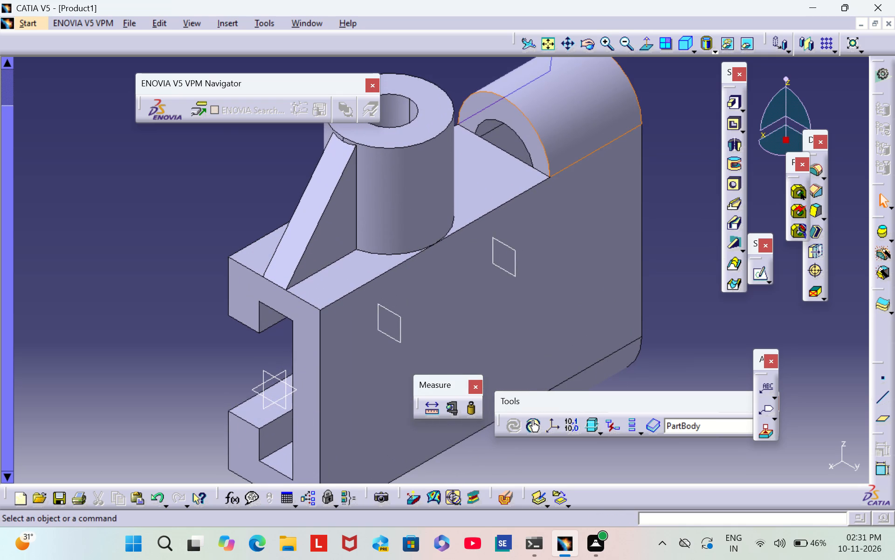
right_click(425, 151)
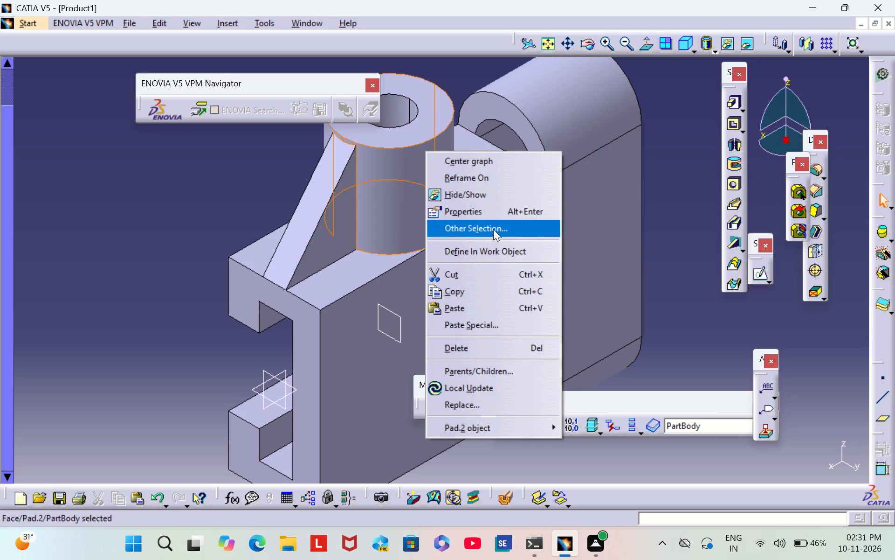
click(481, 216)
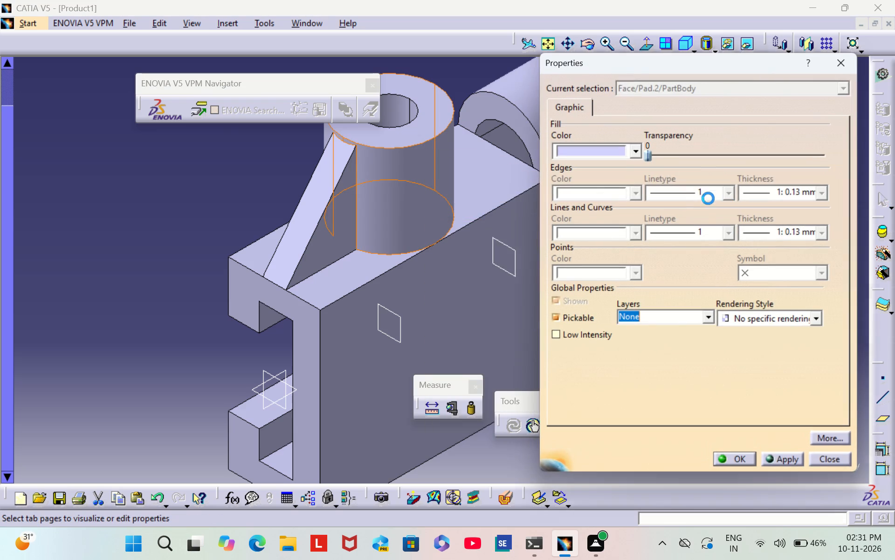
click(627, 142)
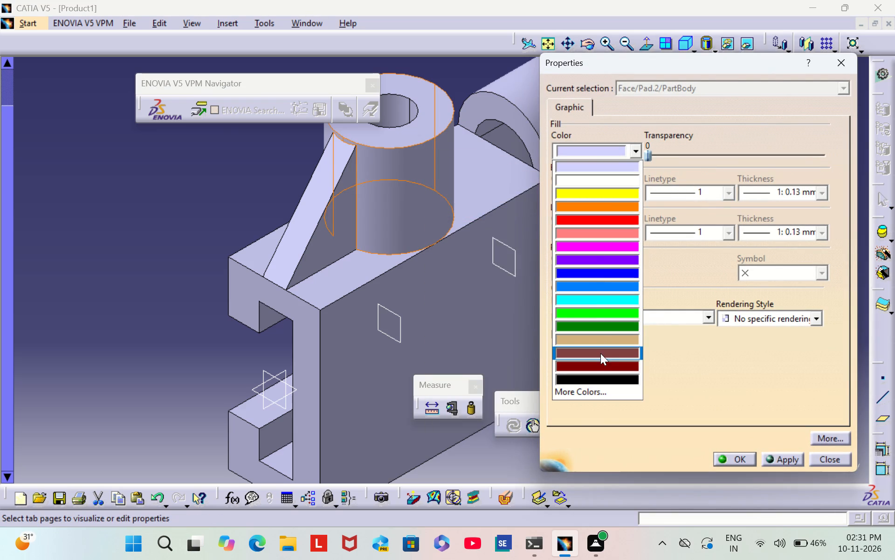
click(596, 392)
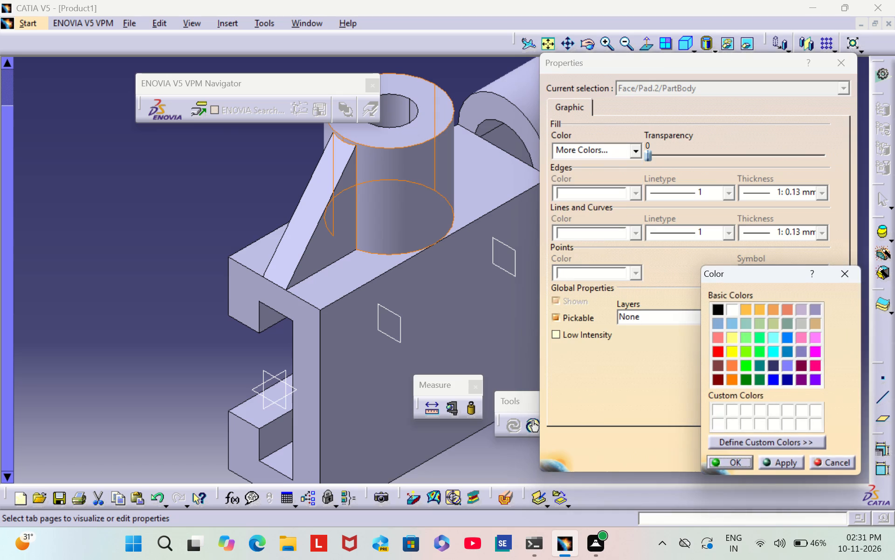
click(802, 378)
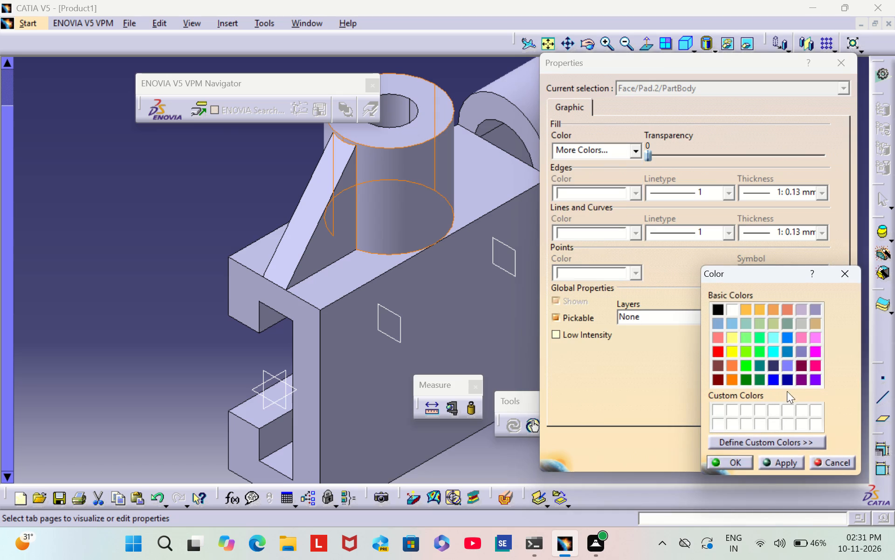
click(740, 459)
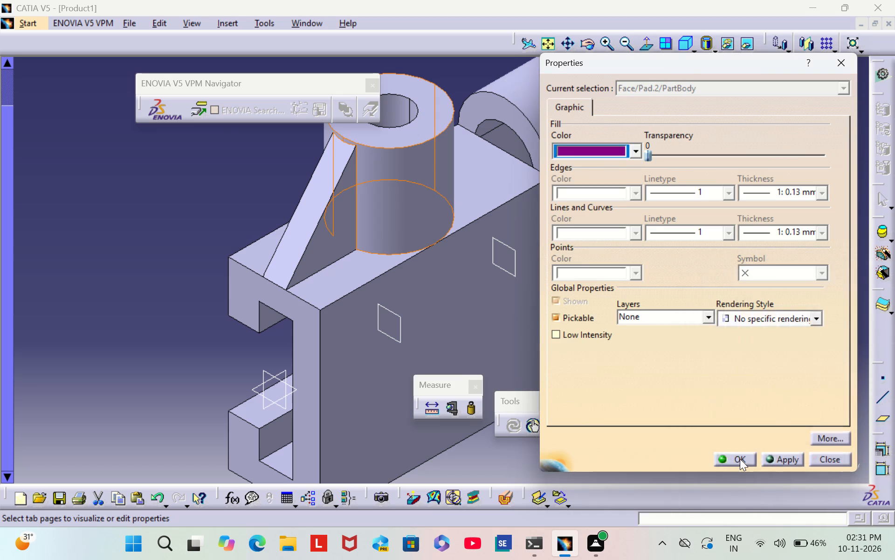
click(740, 459)
click(181, 306)
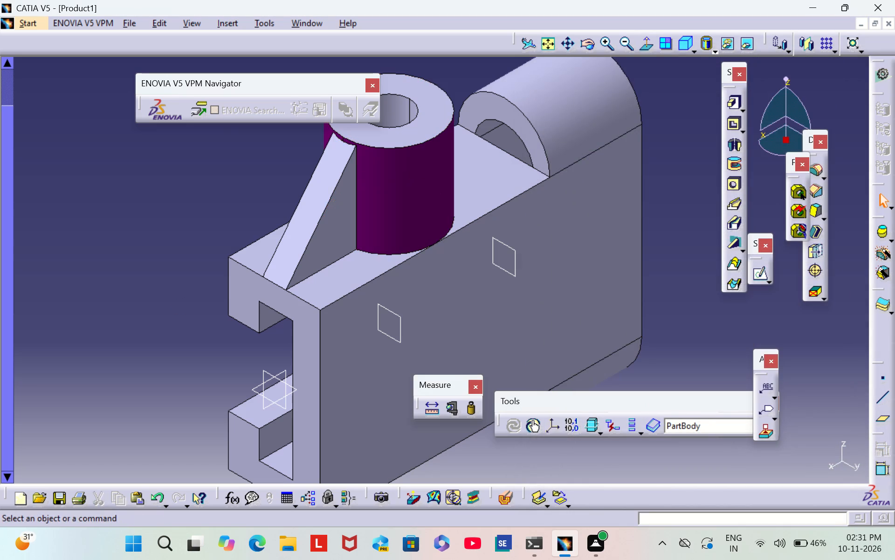
Set the fill colour of the boss's ring-shaped top face to the same dark purple.
right_click(438, 123)
click(506, 186)
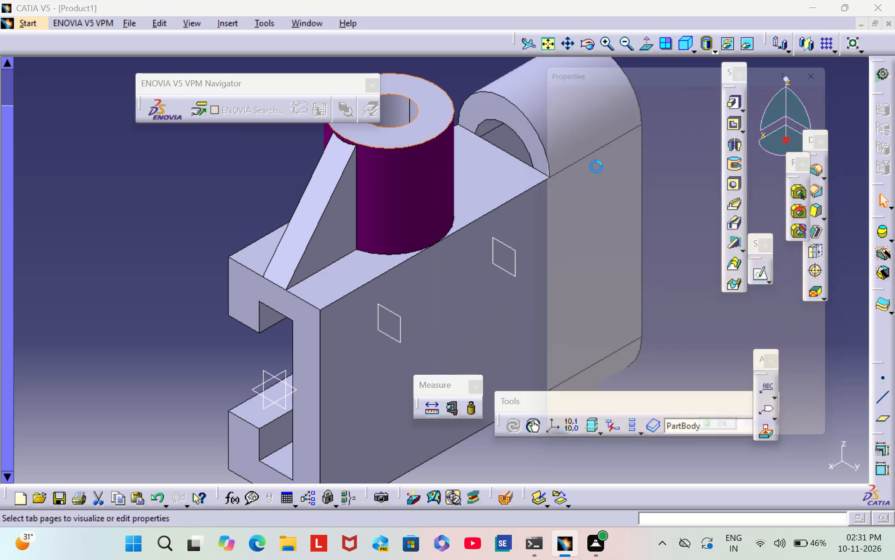
click(627, 147)
click(611, 387)
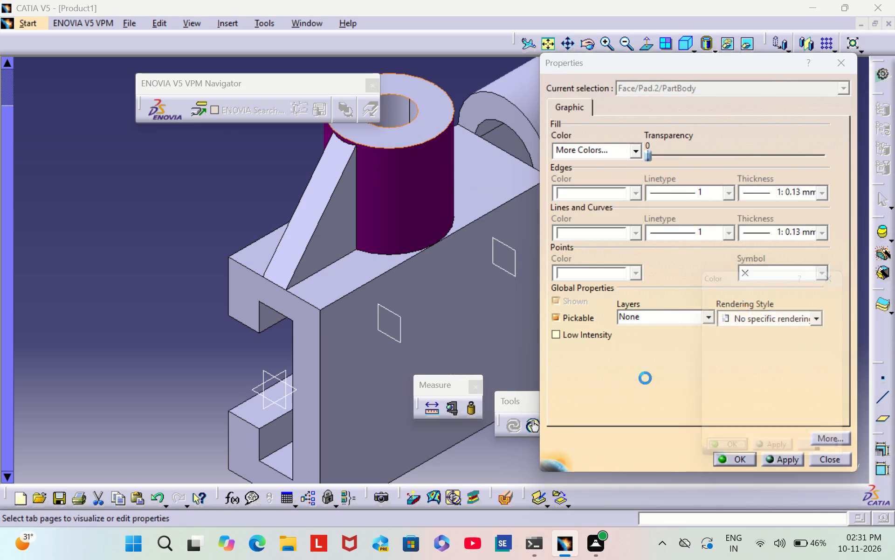
click(795, 377)
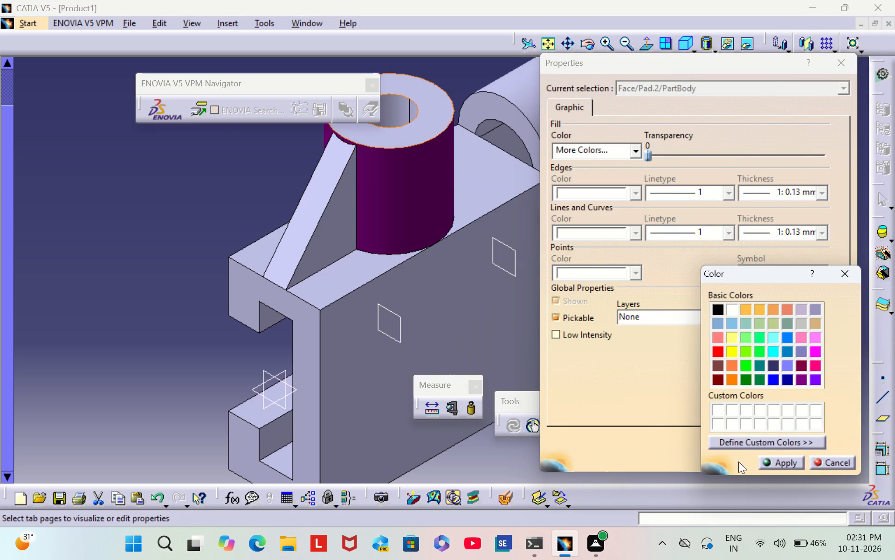
click(738, 462)
click(738, 460)
click(222, 221)
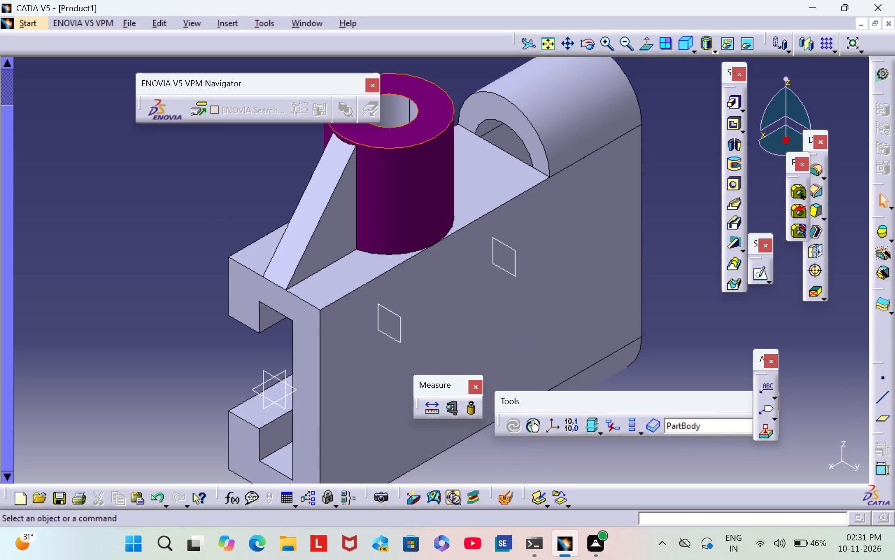
Set the fill colour of the inner cylindrical face of the boss's hole to the same dark purple.
middle_drag(234, 213, 498, 331)
scroll(234, 212, down, 1)
right_drag(234, 212, 498, 331)
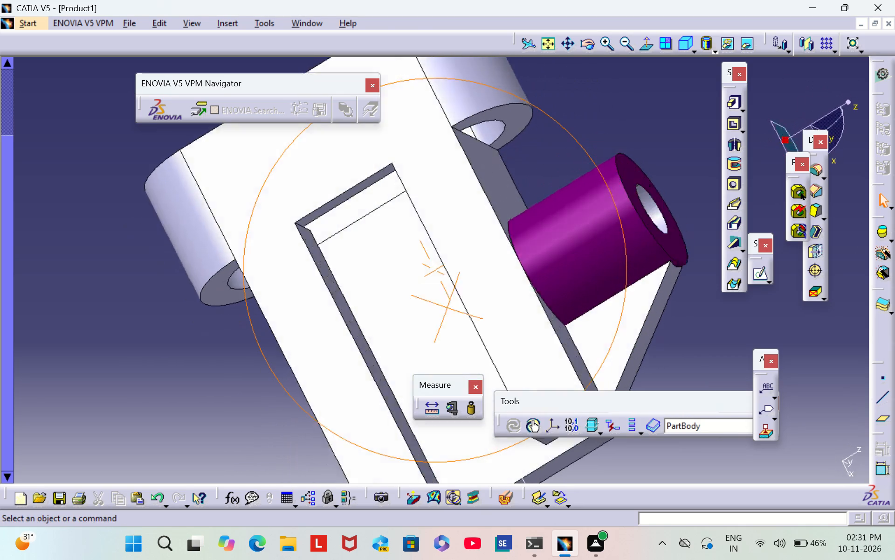
right_drag(498, 331, 296, 179)
middle_drag(498, 331, 296, 179)
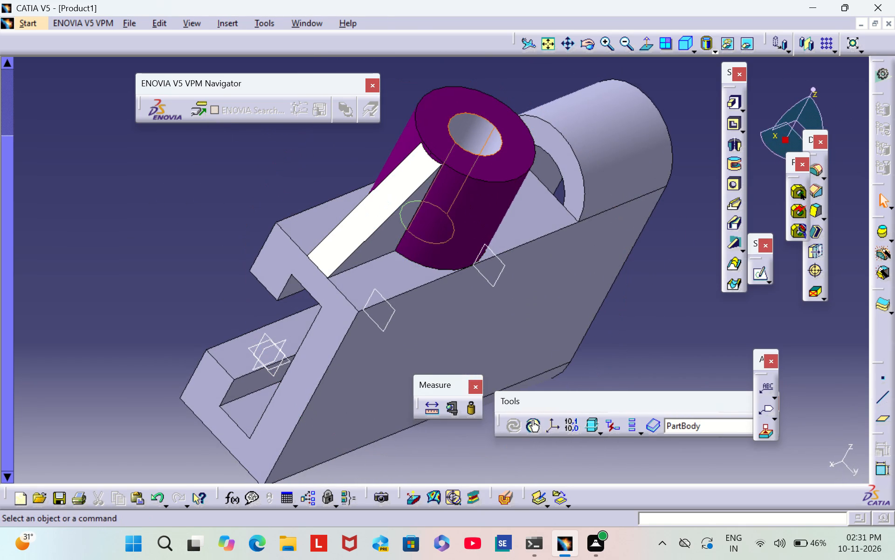
right_click(477, 145)
click(537, 206)
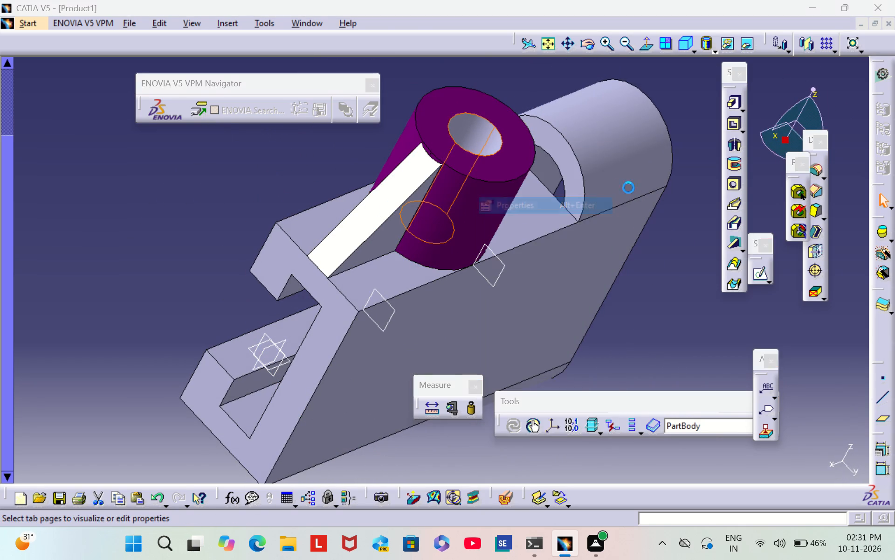
click(638, 156)
click(597, 393)
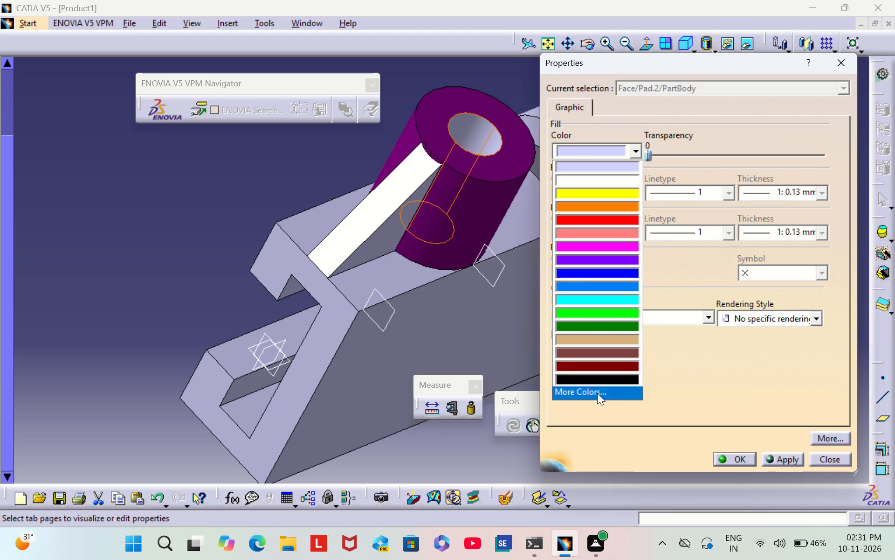
click(804, 380)
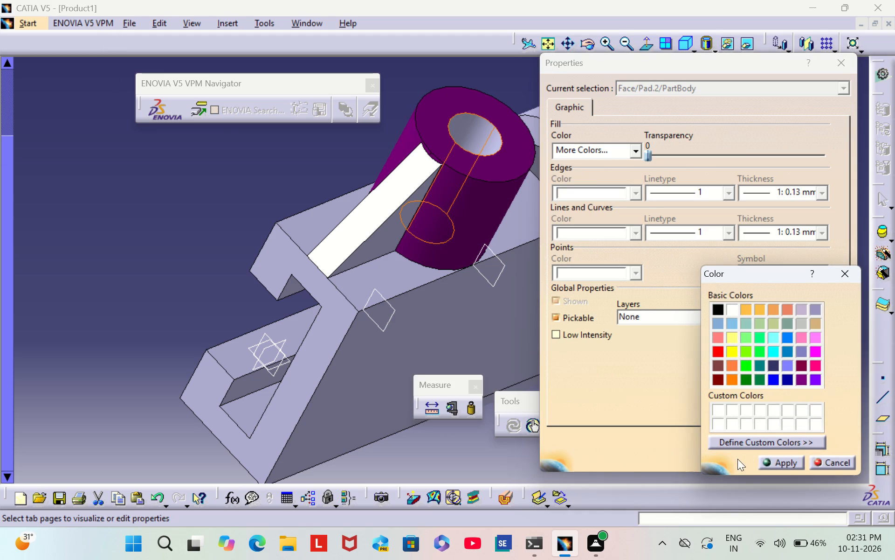
click(730, 462)
click(733, 459)
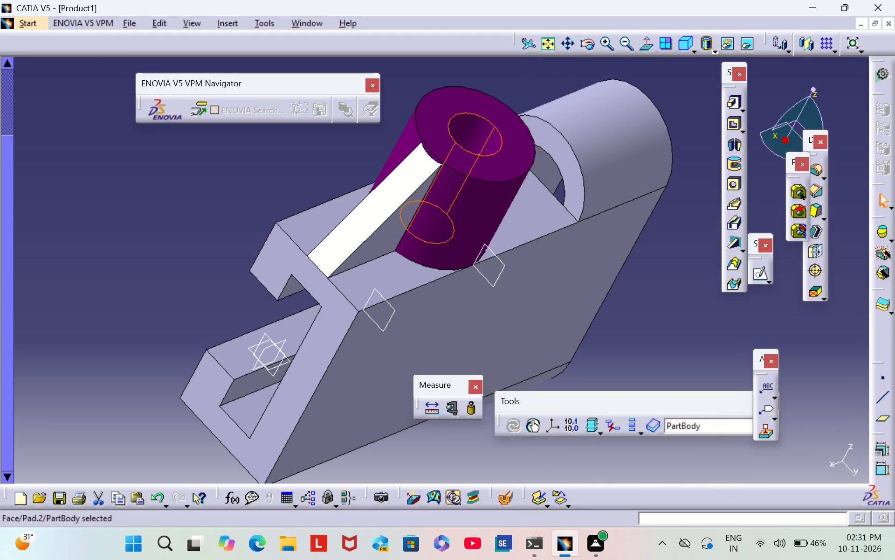
click(688, 321)
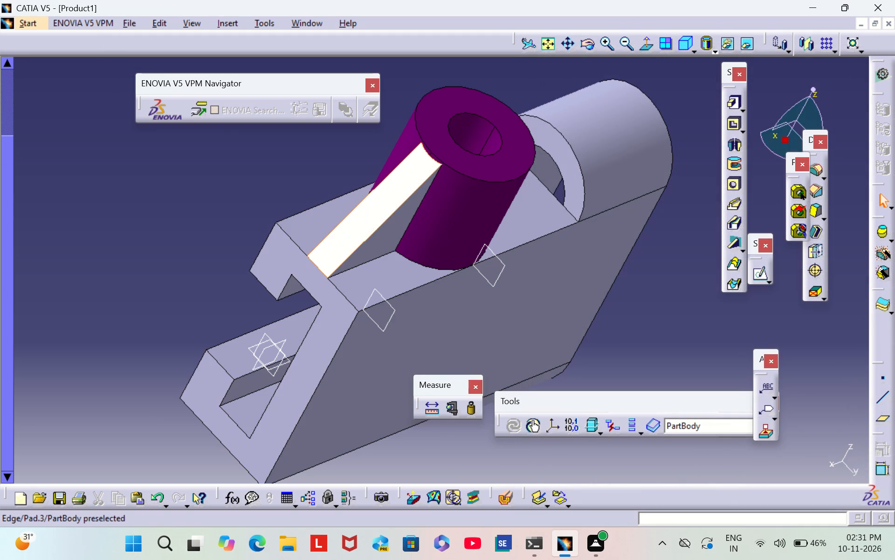
Set the fill colour of the rib's long sloping face to dark purple from the basic colours.
right_click(399, 201)
click(477, 261)
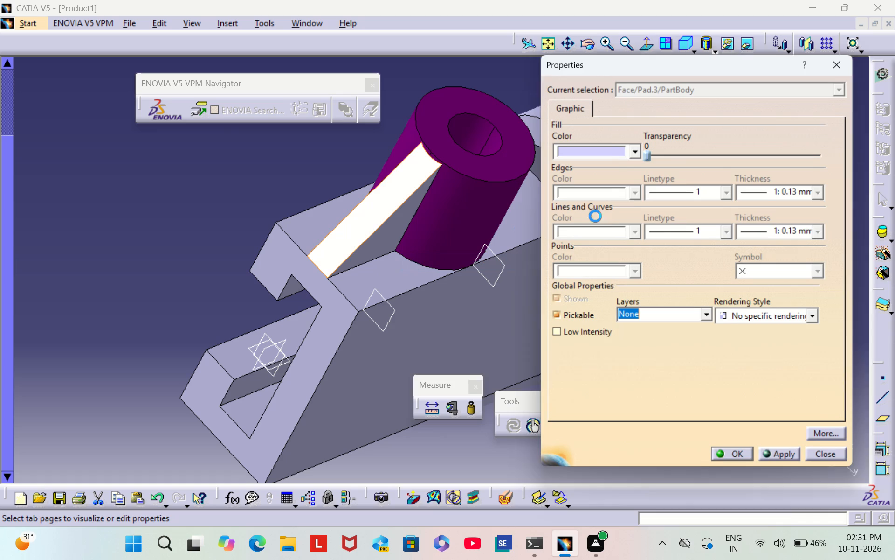
click(625, 154)
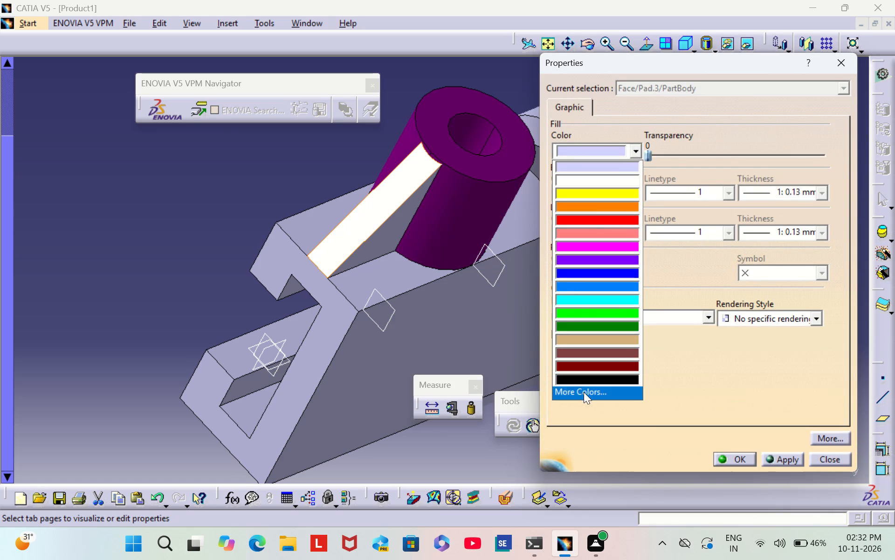
click(585, 392)
click(802, 382)
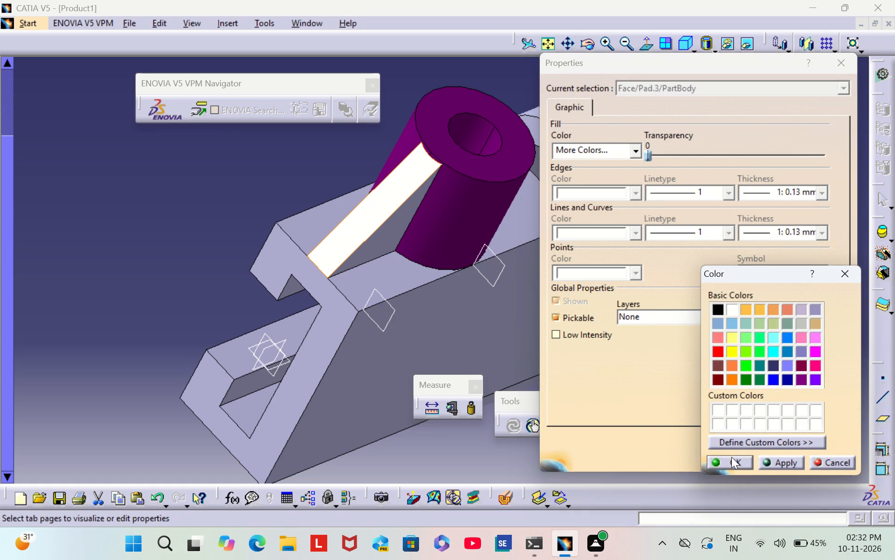
click(731, 457)
click(733, 455)
click(694, 338)
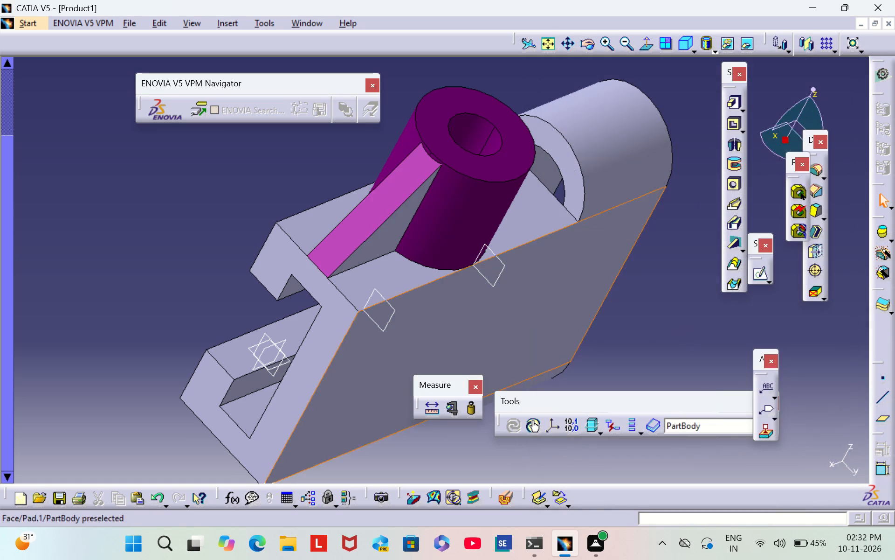
Set the fill colour of the rib's triangular side face on the channel's open side to the same dark purple.
scroll(192, 243, down, 1)
middle_drag(192, 243, 199, 254)
right_drag(192, 243, 199, 254)
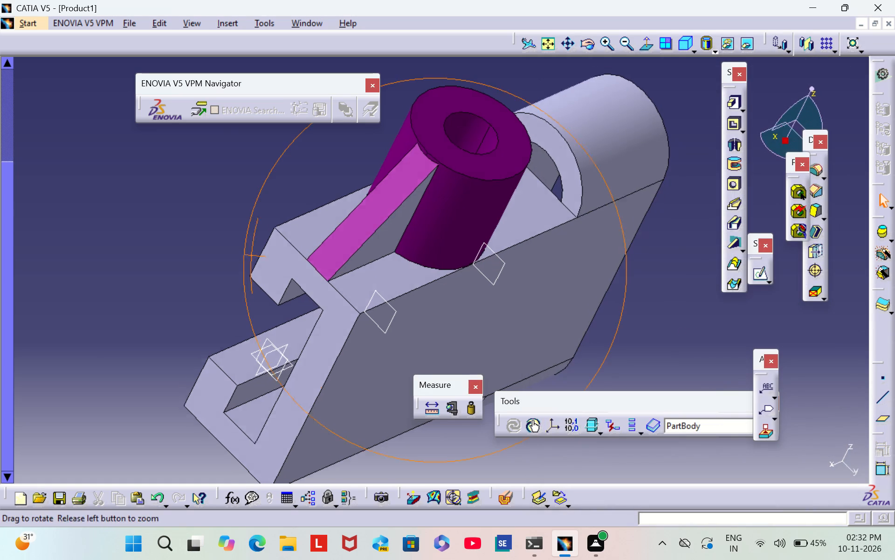
right_drag(199, 254, 461, 331)
middle_drag(199, 254, 461, 331)
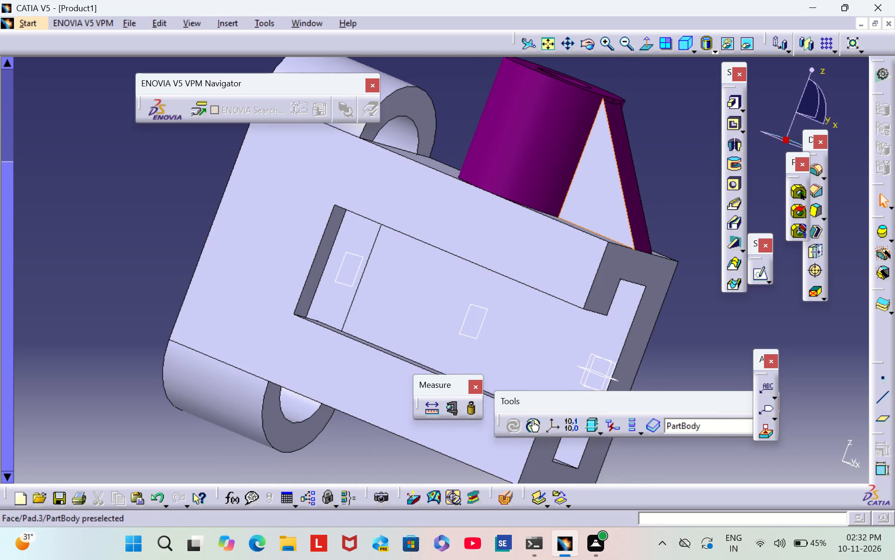
right_click(601, 203)
click(644, 264)
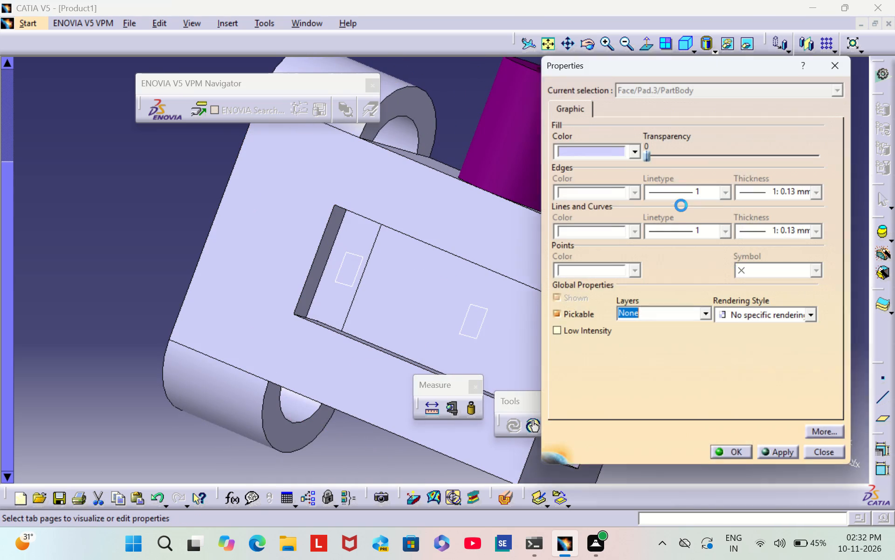
click(616, 150)
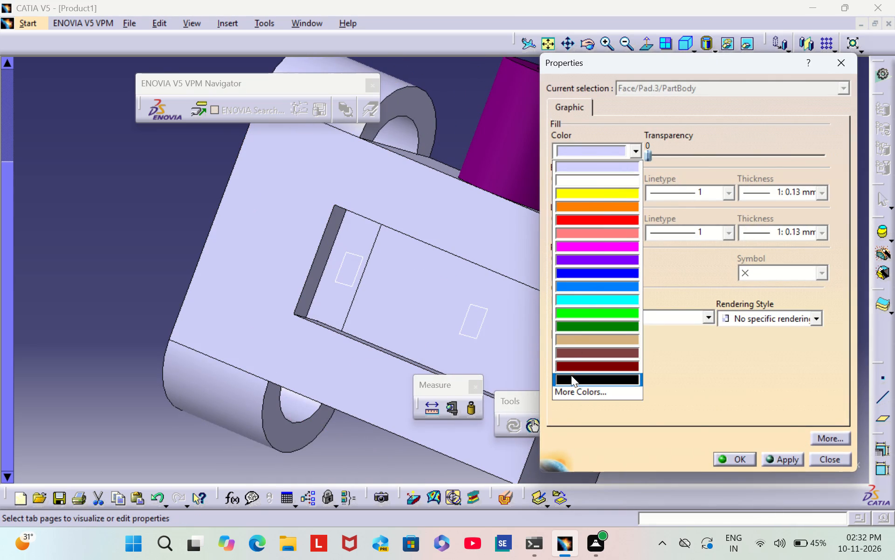
click(588, 387)
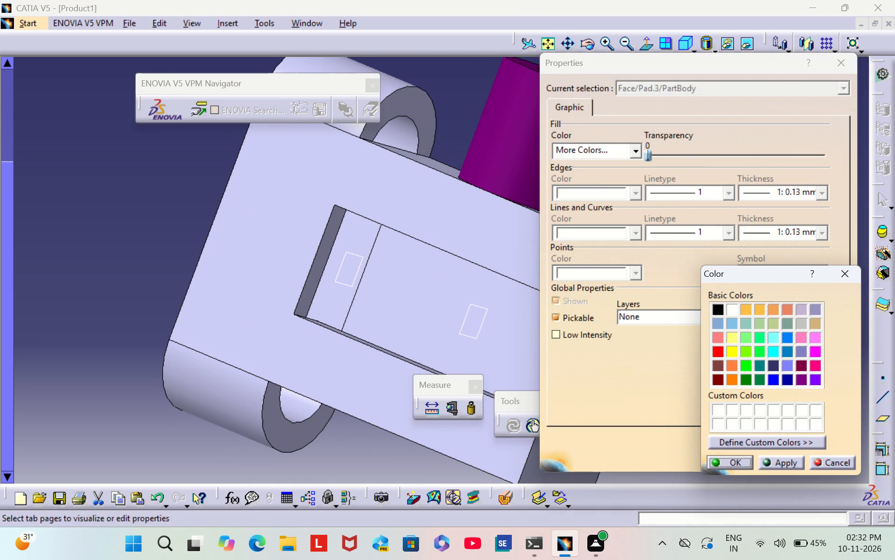
click(804, 381)
click(743, 464)
click(741, 454)
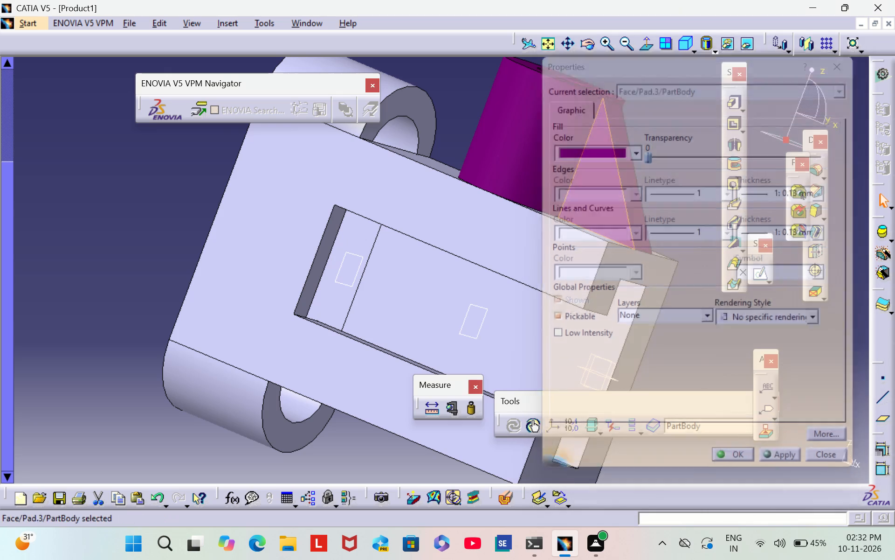
click(647, 182)
Set the fill colour of the rib's other triangular face, on the channel's closed back side, to the same dark purple.
middle_drag(649, 182, 618, 183)
right_drag(647, 180, 618, 183)
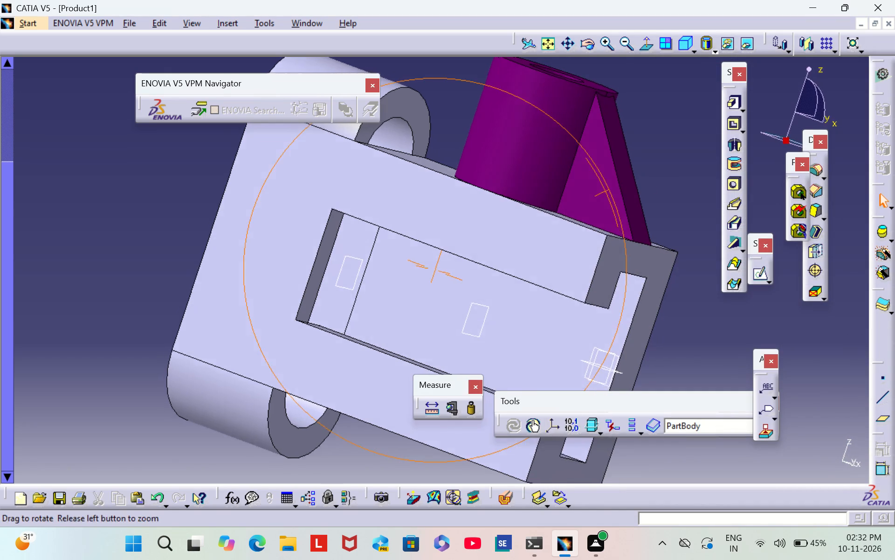
right_drag(618, 183, 299, 301)
middle_drag(618, 183, 288, 306)
scroll(330, 280, down, 1)
right_click(284, 307)
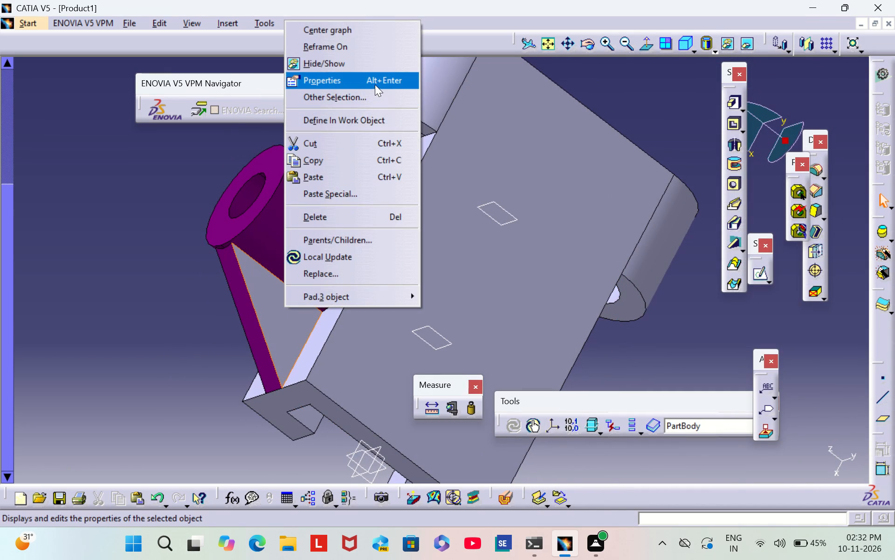
click(375, 84)
click(570, 153)
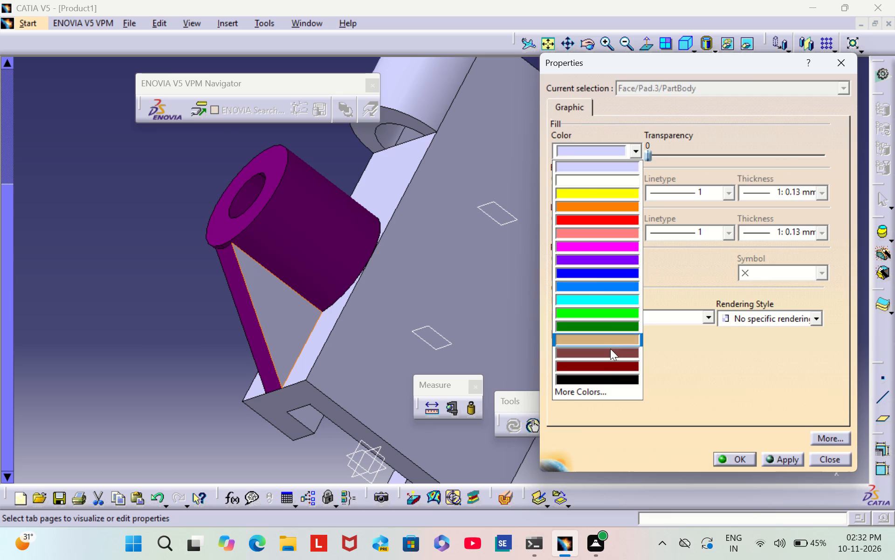
click(601, 396)
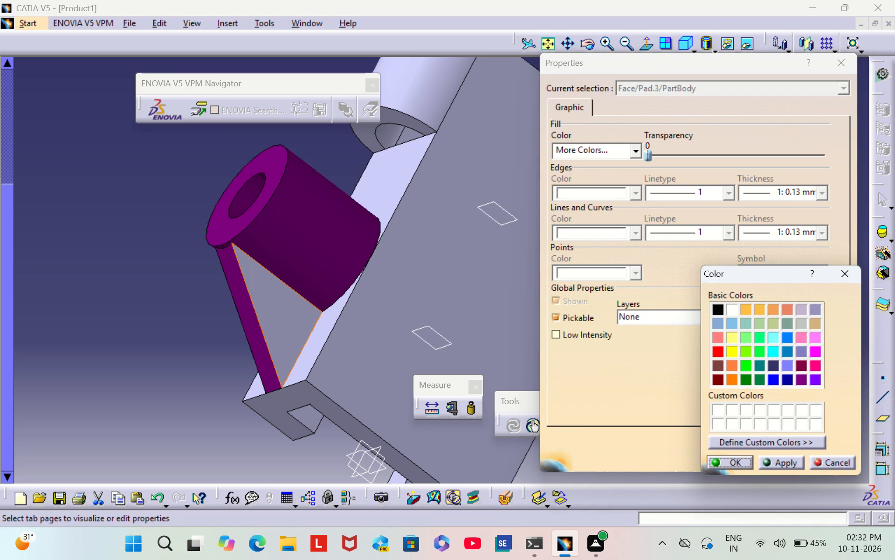
click(805, 384)
click(741, 465)
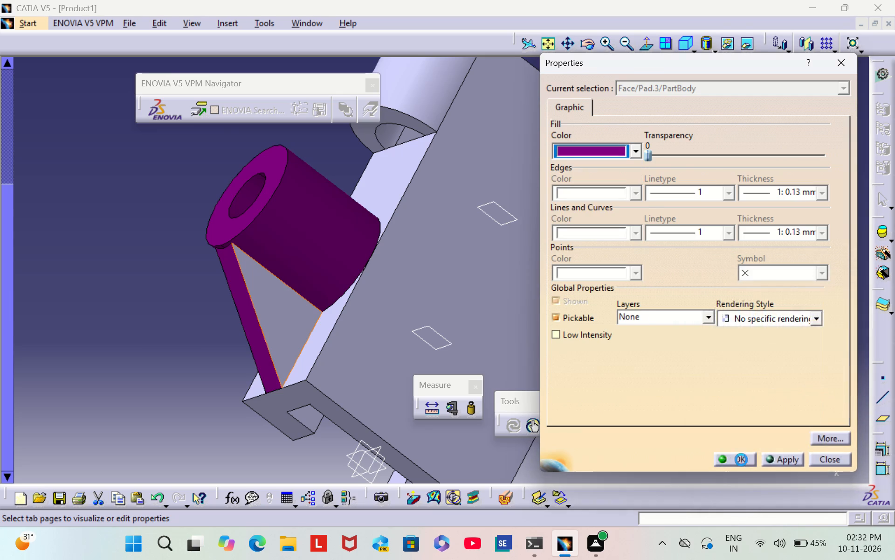
click(741, 456)
click(708, 350)
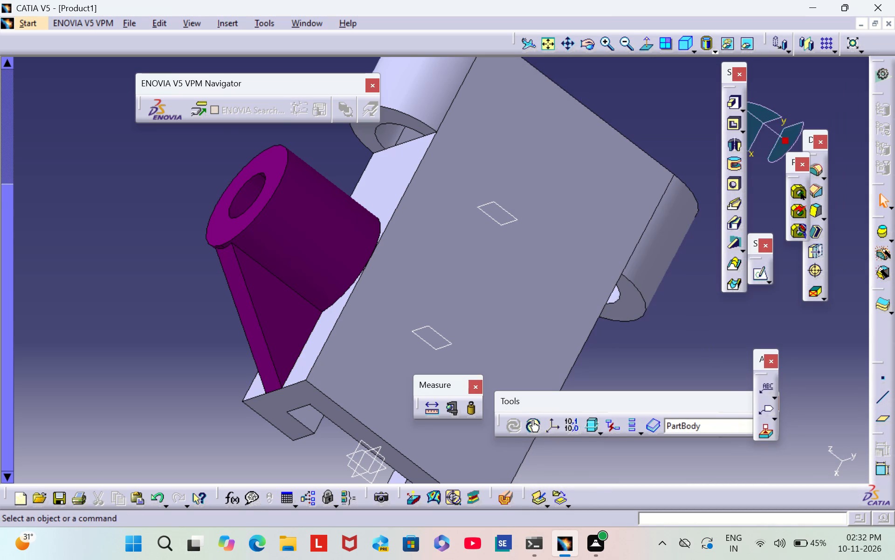
Set the fill colour of the channel's lipped front face around the opening to the same dark purple.
middle_drag(152, 347, 489, 271)
scroll(152, 347, down, 1)
right_drag(152, 347, 495, 264)
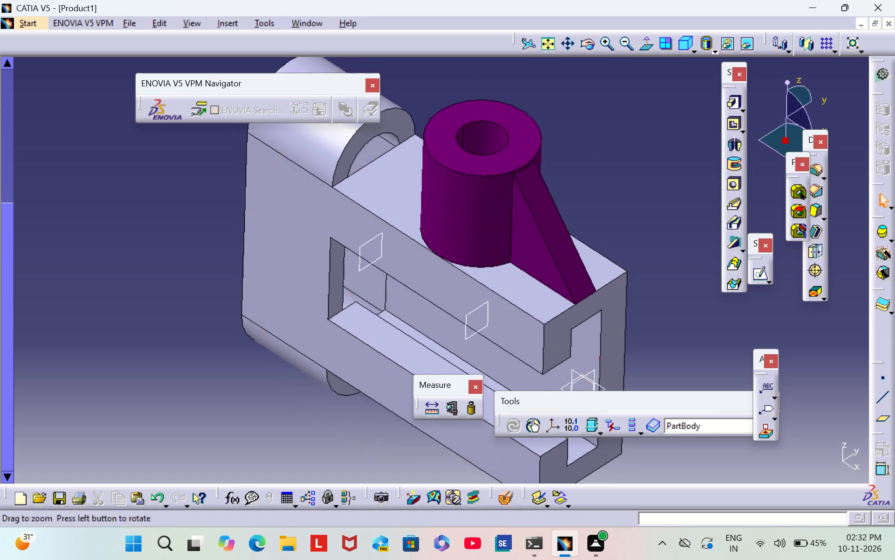
middle_drag(489, 271, 459, 287)
right_click(307, 259)
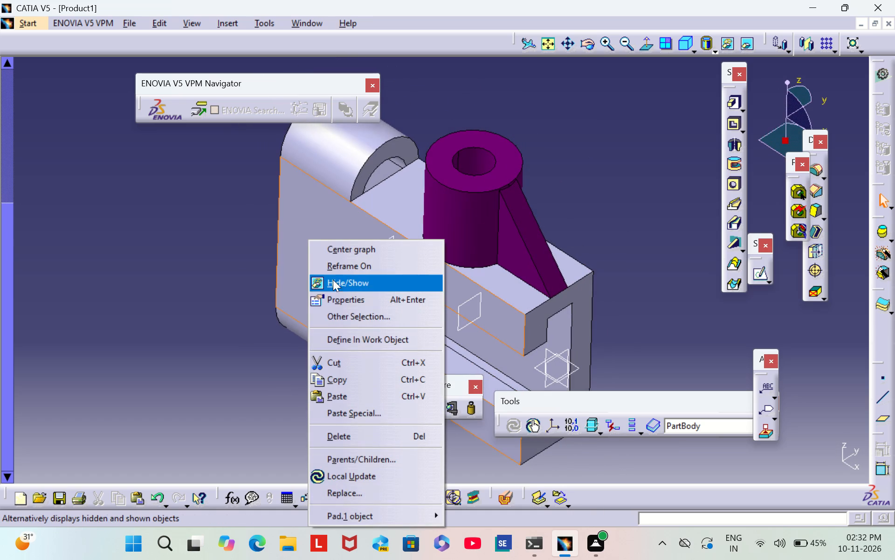
click(355, 299)
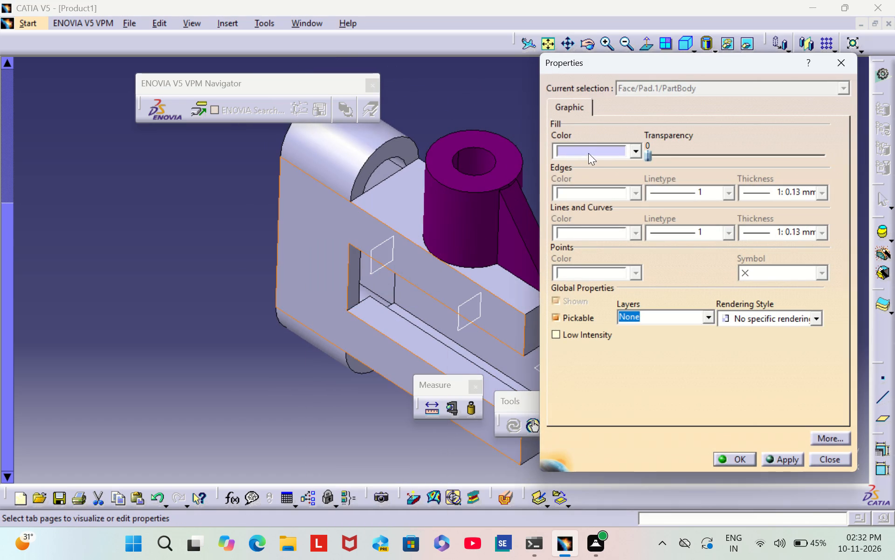
click(588, 153)
click(610, 392)
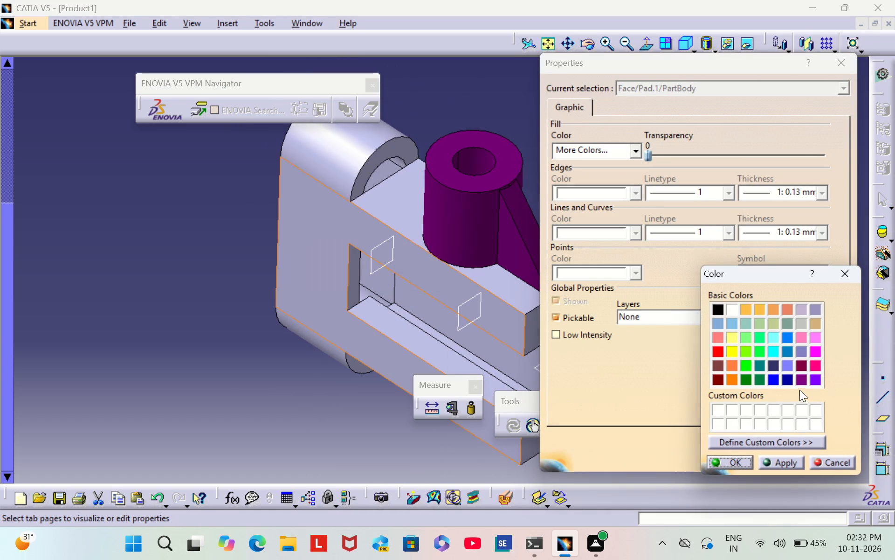
click(799, 385)
click(741, 461)
click(741, 460)
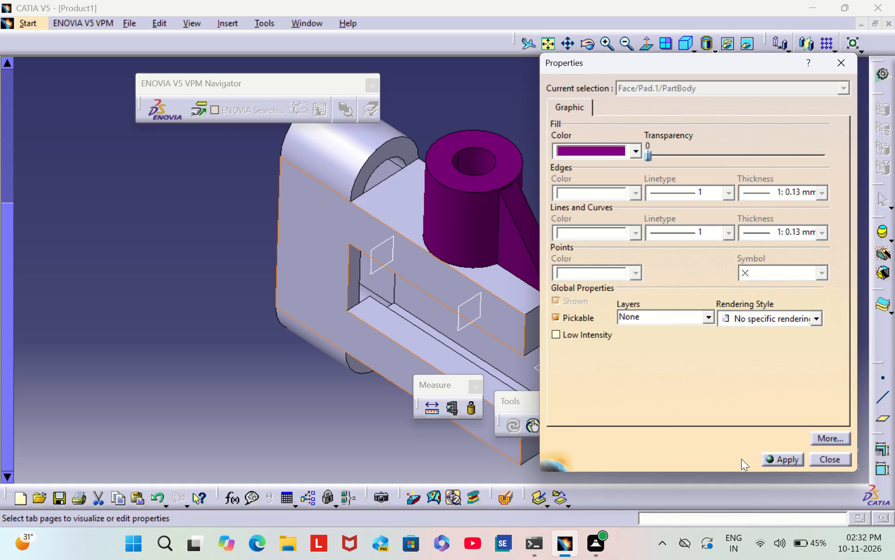
click(226, 289)
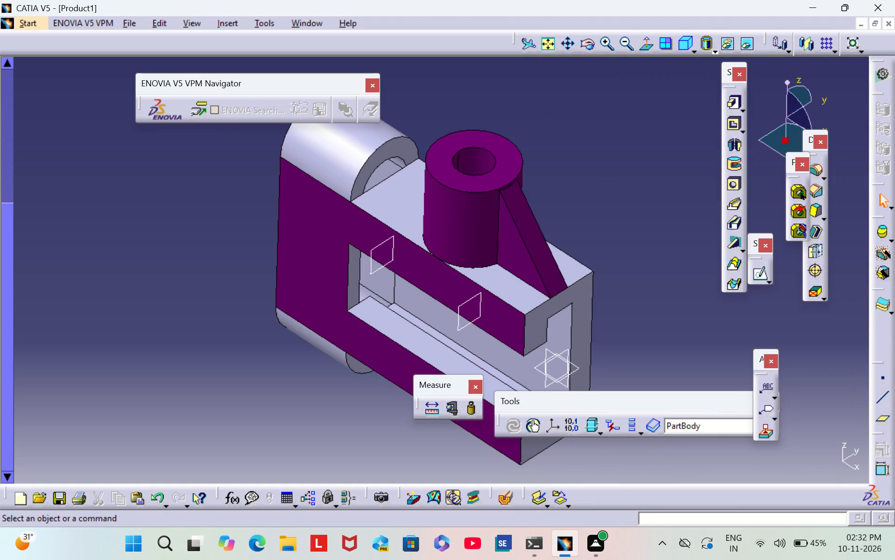
Set the fill colour of the channel's large flat back face to the same dark purple.
scroll(583, 192, down, 2)
middle_drag(583, 192, 311, 308)
right_drag(584, 191, 311, 308)
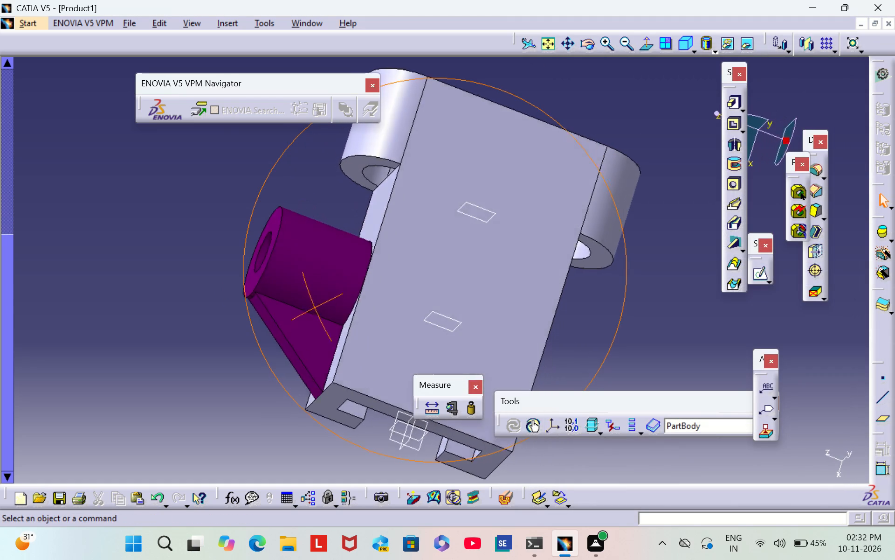
middle_drag(311, 308, 301, 311)
right_drag(311, 308, 301, 311)
right_click(435, 240)
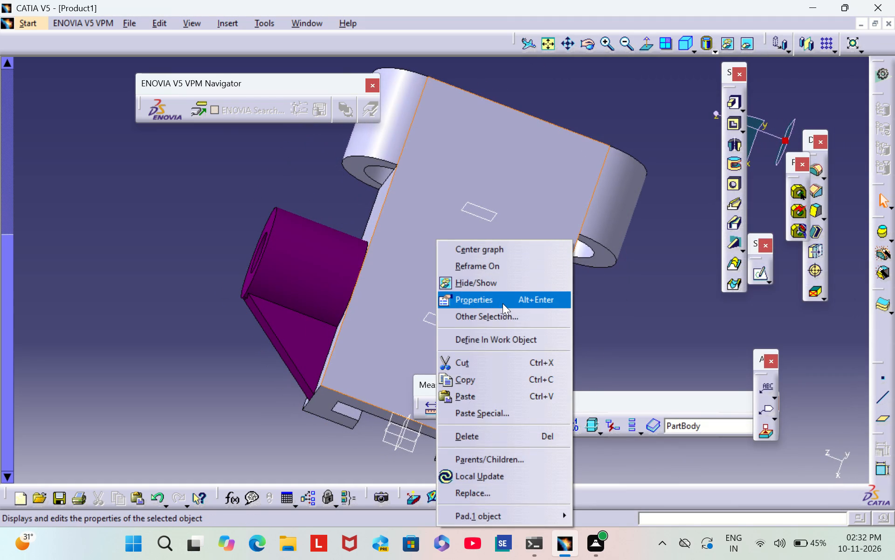
click(503, 303)
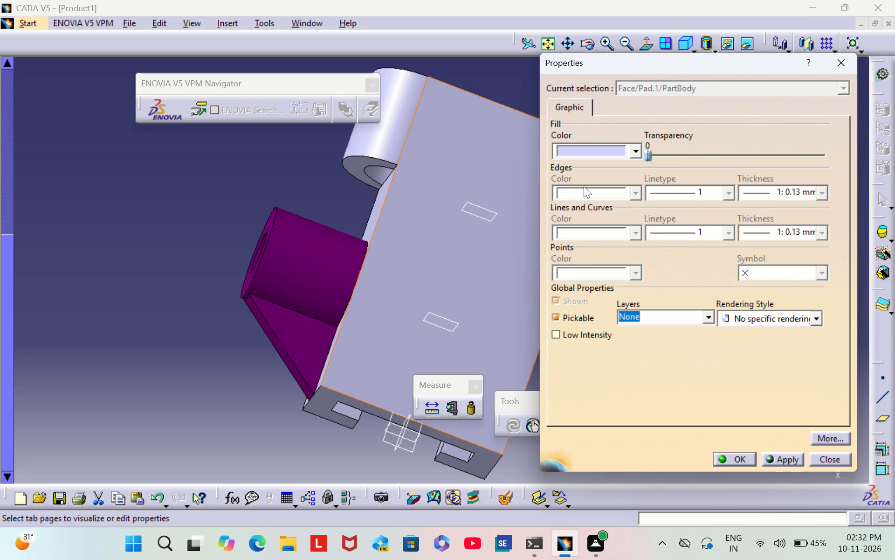
click(614, 154)
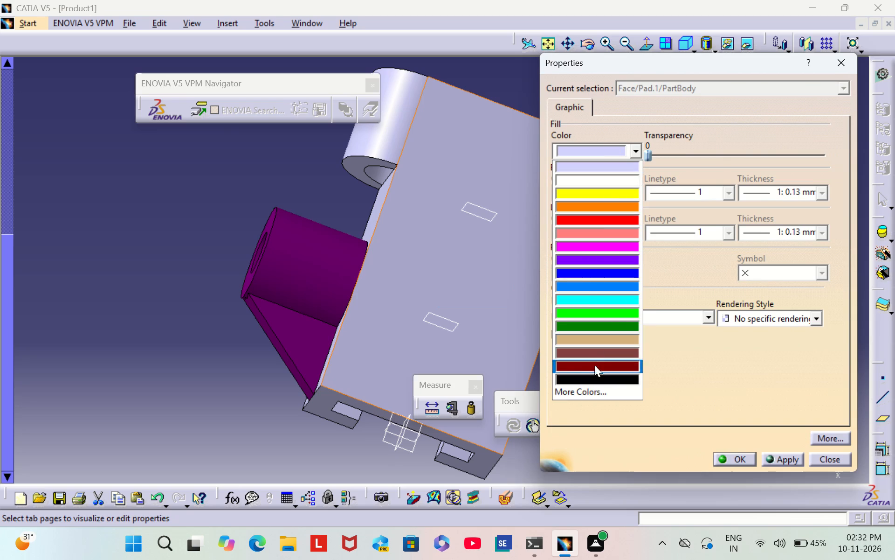
click(606, 388)
click(803, 380)
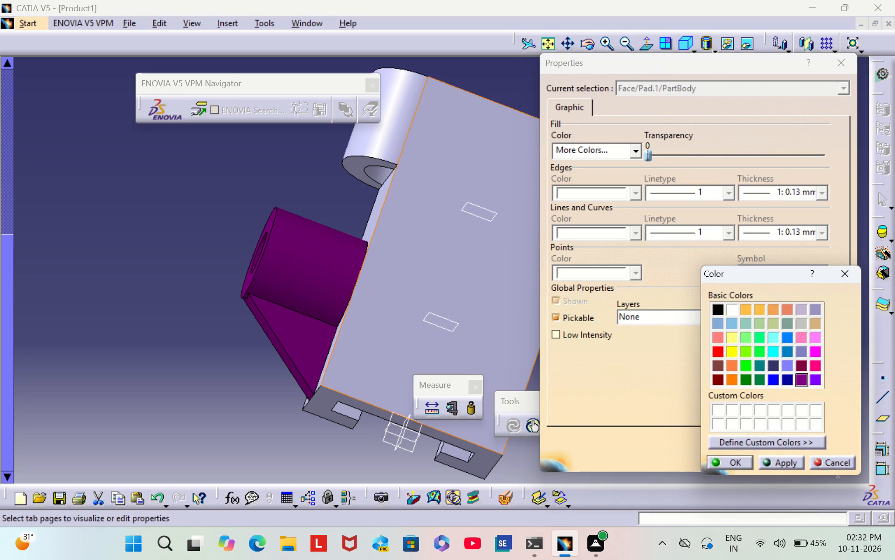
click(733, 461)
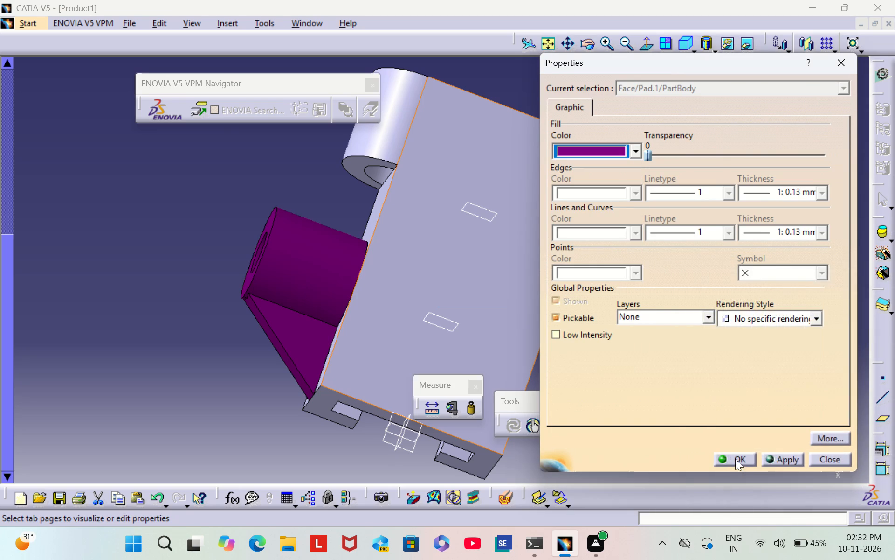
click(736, 458)
click(672, 301)
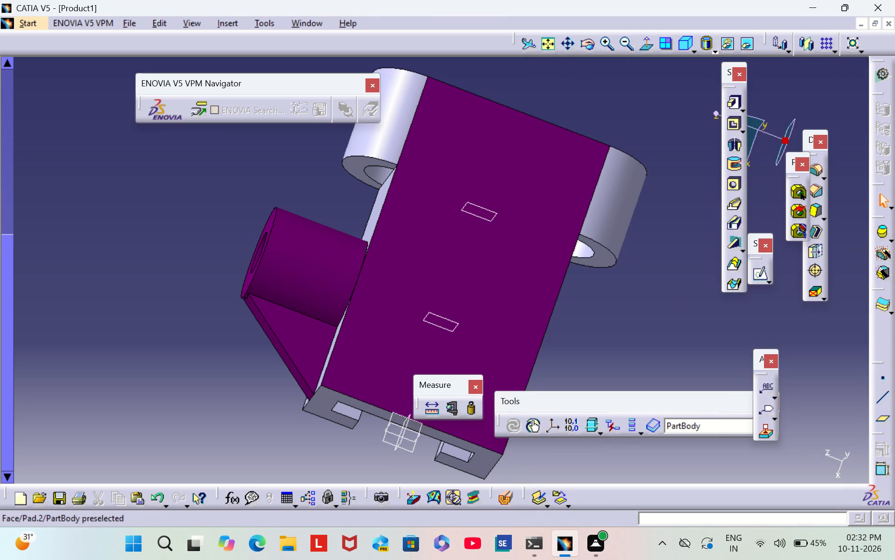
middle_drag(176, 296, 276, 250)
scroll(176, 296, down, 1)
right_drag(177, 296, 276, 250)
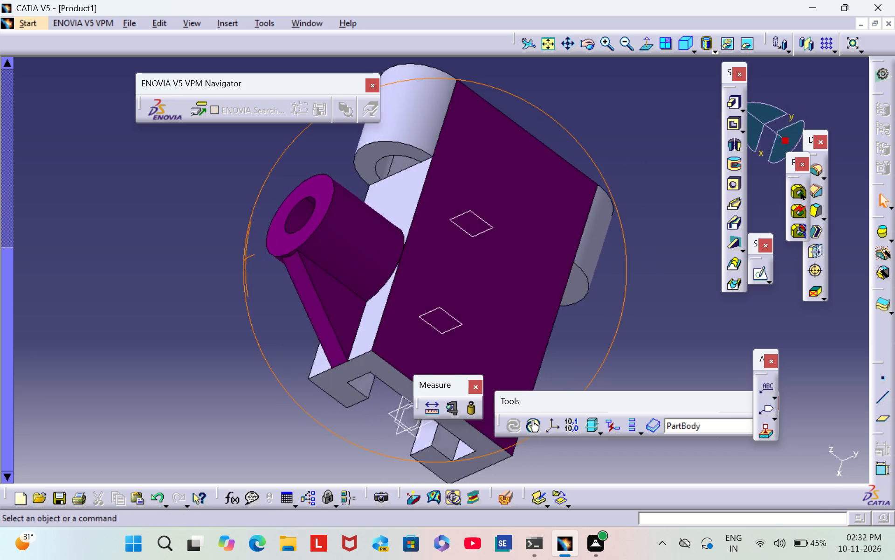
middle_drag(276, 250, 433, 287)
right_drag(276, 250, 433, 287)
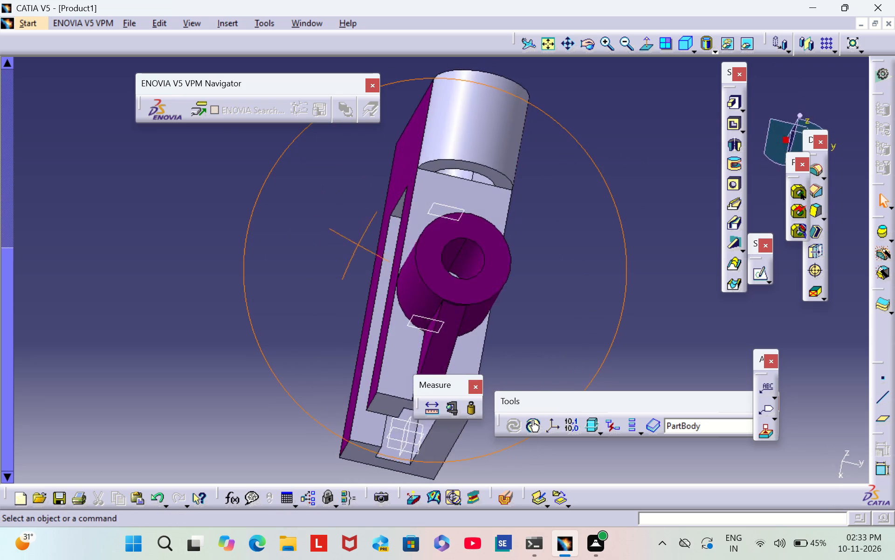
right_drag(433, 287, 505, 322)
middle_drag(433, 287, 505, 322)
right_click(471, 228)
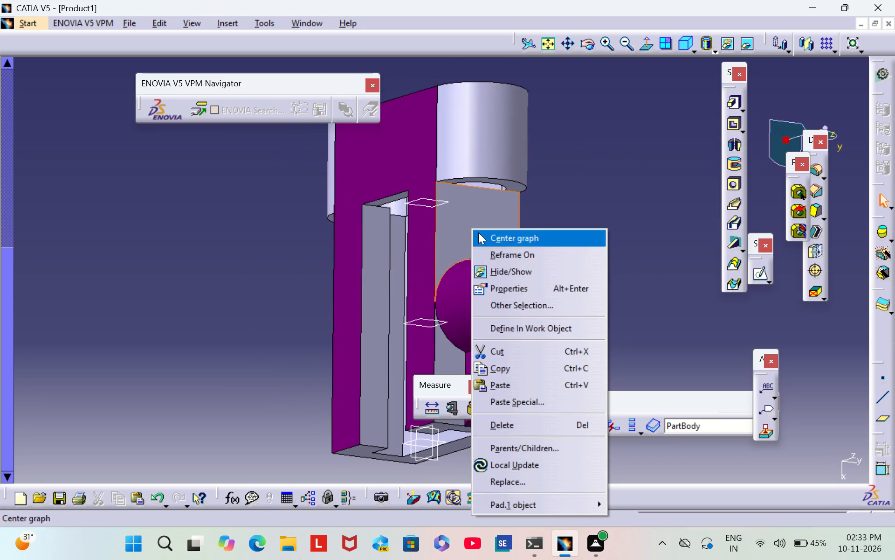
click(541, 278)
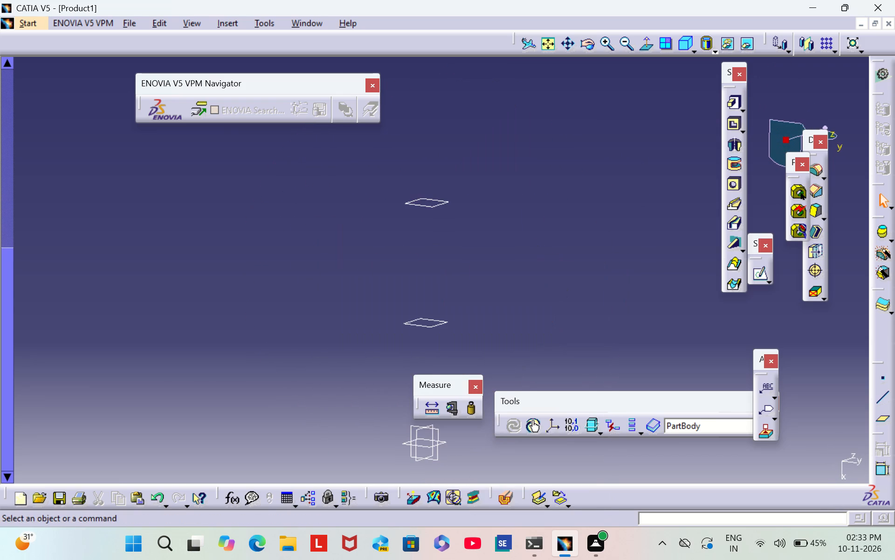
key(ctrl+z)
Set the fill colour of the channel's boss-side face between the boss and the end block to dark purple.
right_click(482, 219)
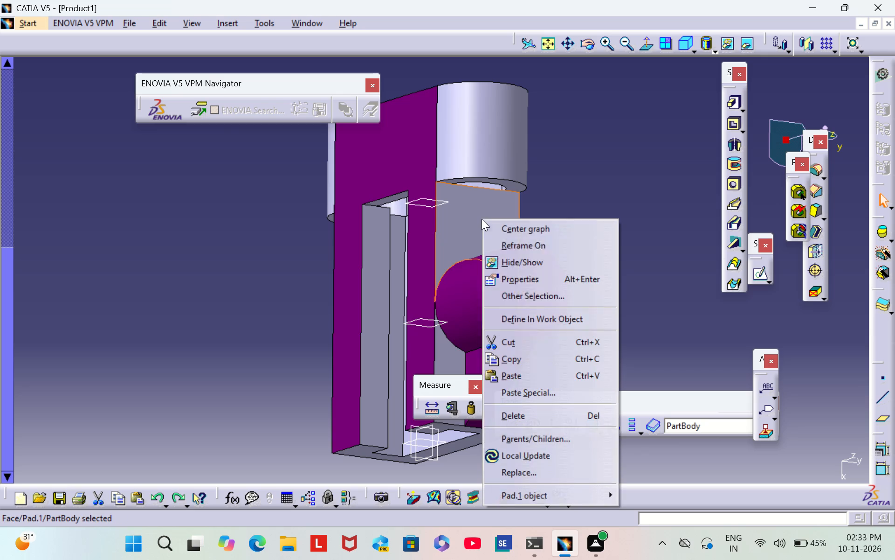
click(538, 273)
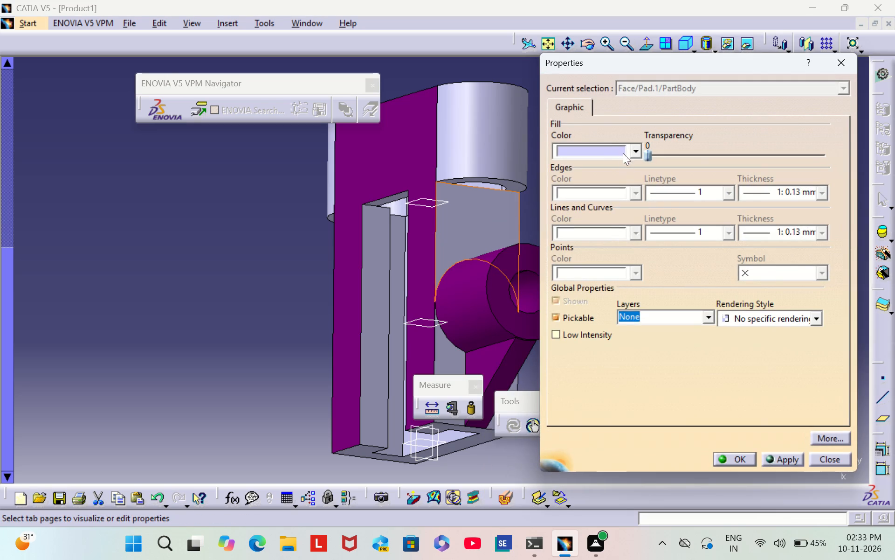
click(623, 151)
click(621, 399)
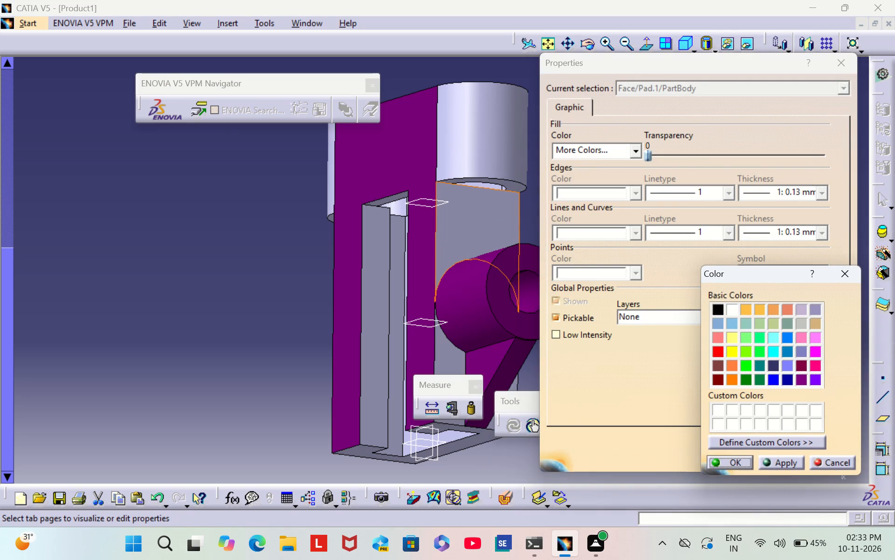
click(801, 375)
click(735, 458)
click(735, 458)
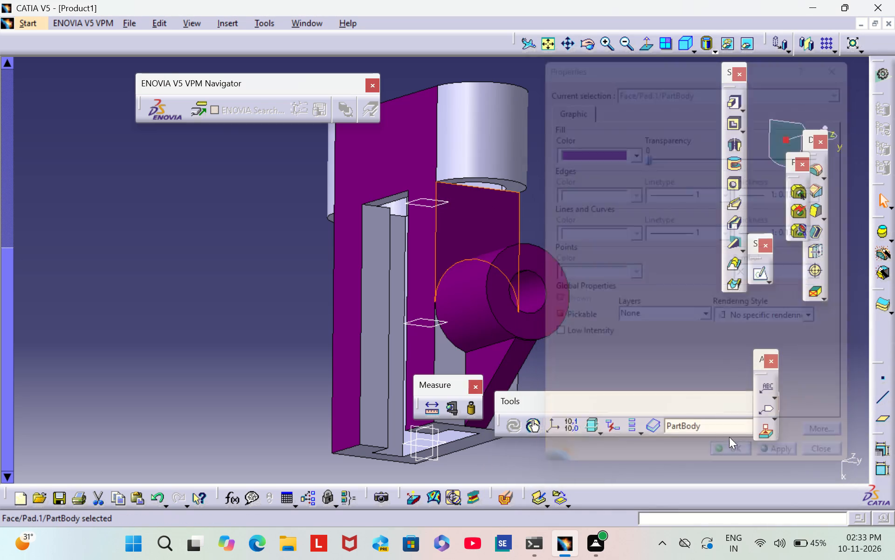
click(625, 266)
Open the fill colour choices for the uncoloured strip beside the rib on the channel's boss-side face.
middle_drag(626, 264, 517, 173)
right_drag(626, 259, 517, 173)
right_click(500, 342)
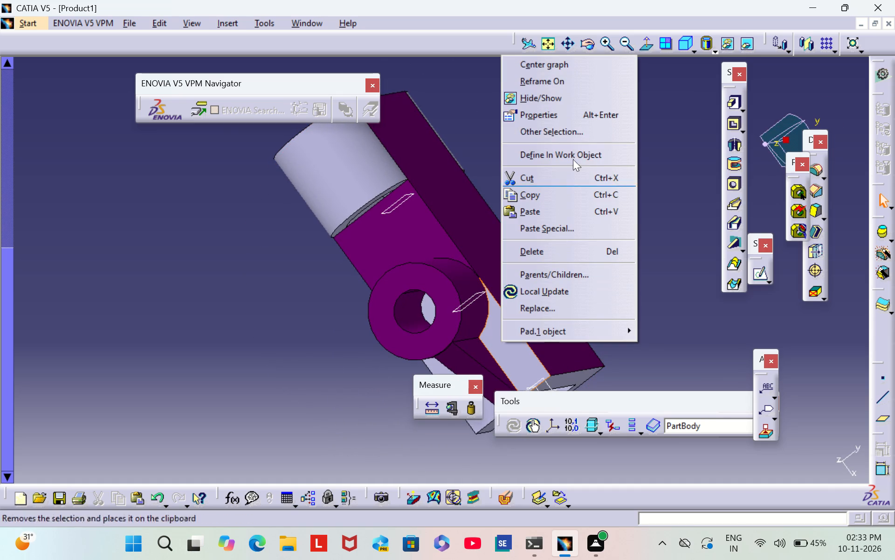
click(567, 118)
click(640, 152)
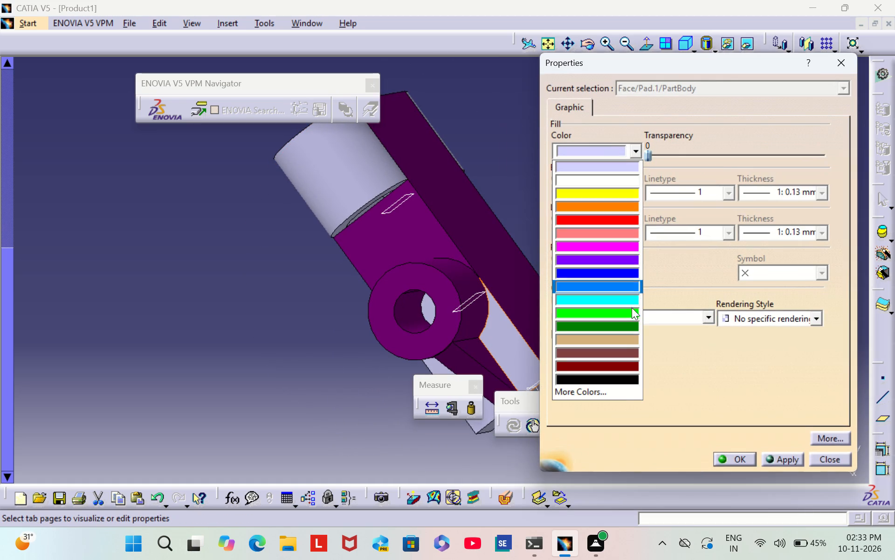
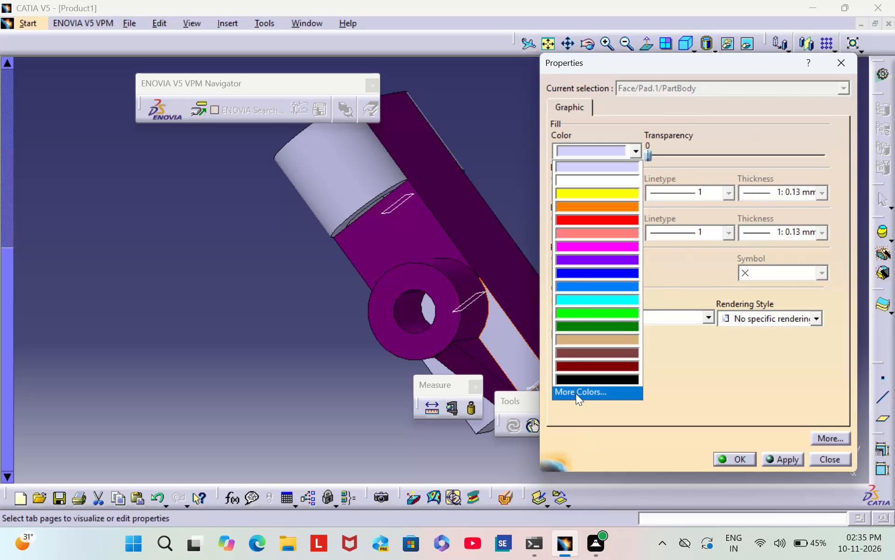
Set the fill colour of the uncoloured strip beside the rib on the boss-side face to dark purple.
click(576, 392)
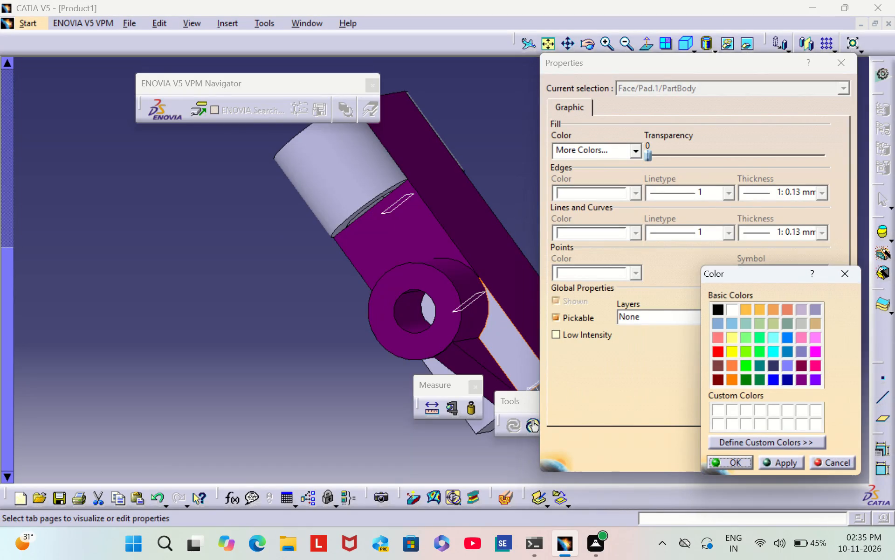
click(803, 382)
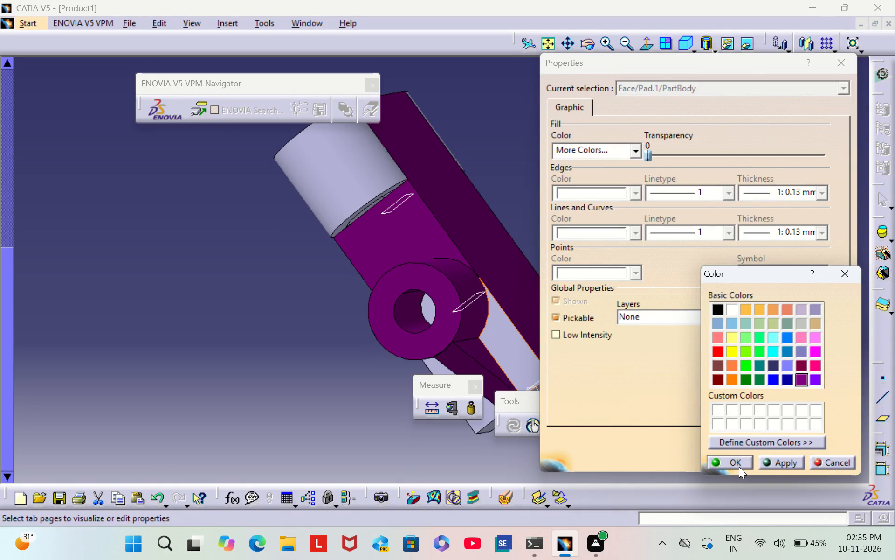
click(737, 464)
click(737, 463)
click(578, 215)
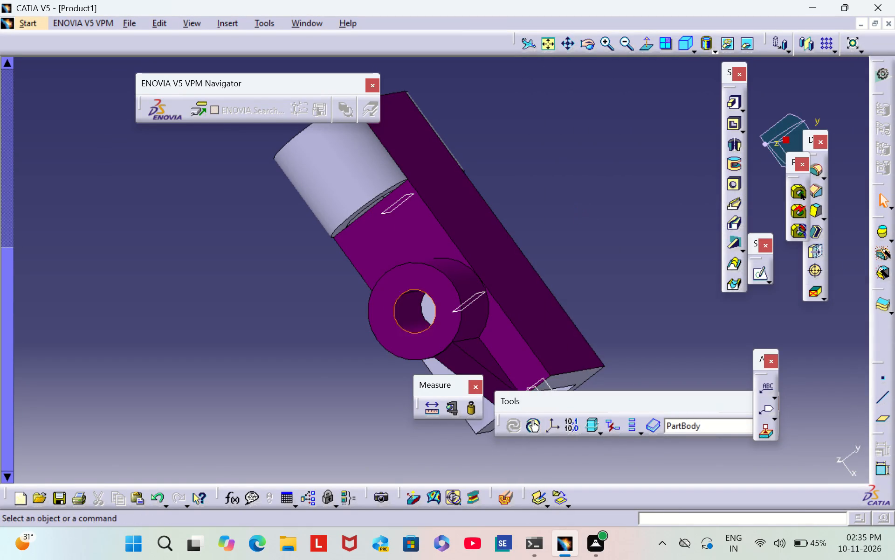
Set the fill colour of the strip on the rib's other side, nearer the channel opening, to the same dark purple.
middle_drag(291, 352, 354, 306)
scroll(291, 352, down, 1)
right_drag(291, 352, 354, 306)
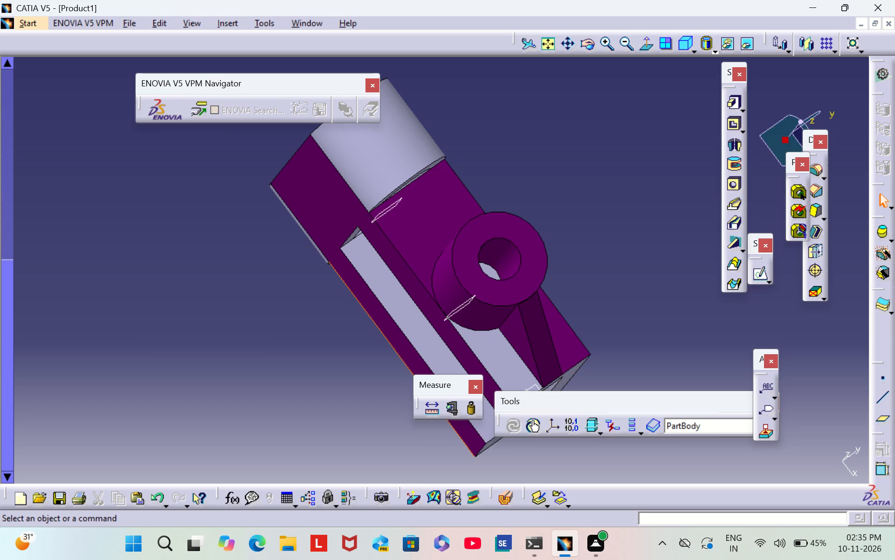
right_click(505, 352)
click(557, 128)
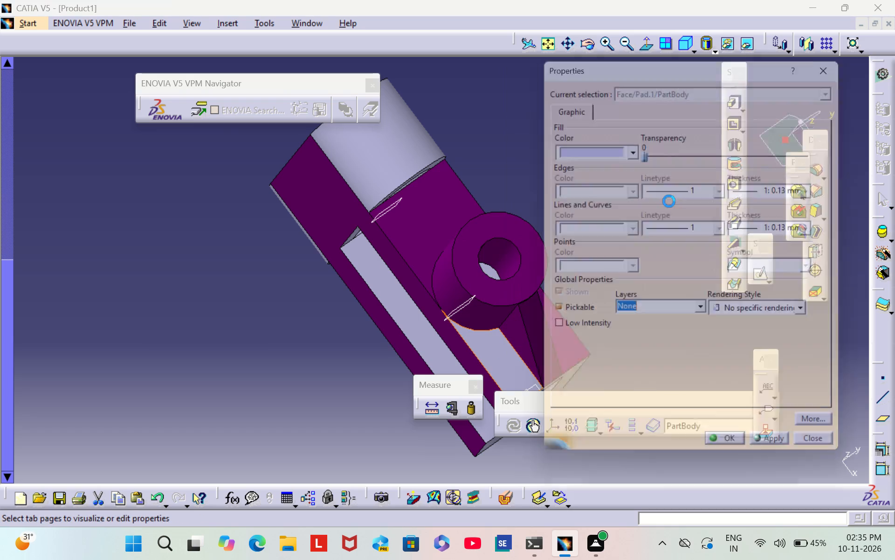
click(599, 148)
click(613, 398)
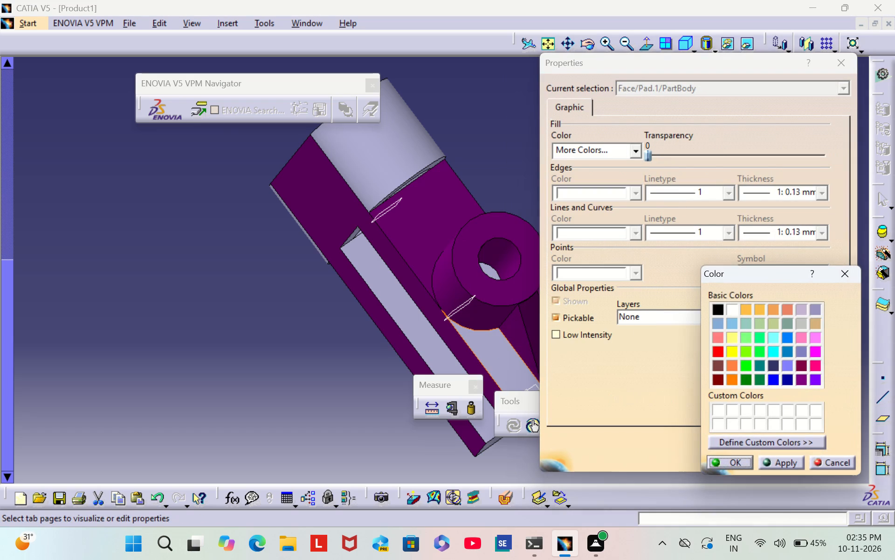
click(801, 378)
click(740, 461)
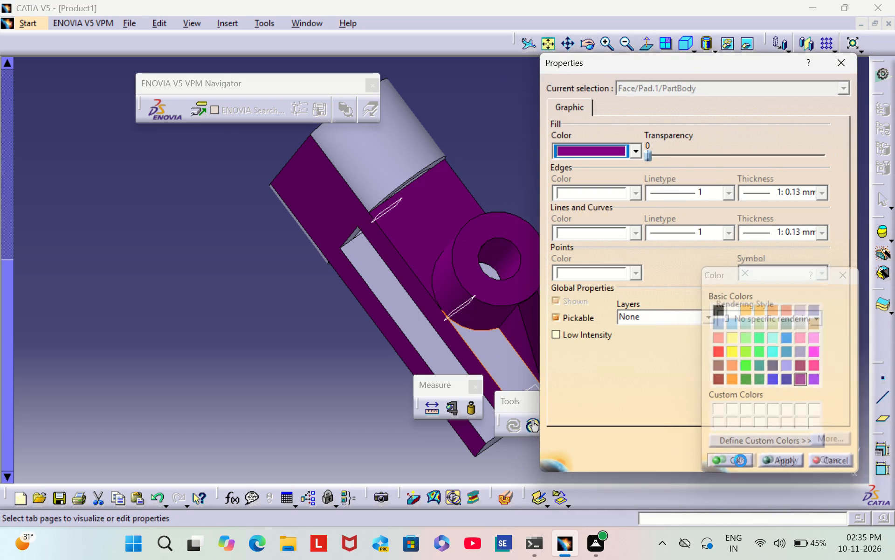
click(740, 461)
click(620, 208)
Set the fill colour of the end block's ring-shaped end face around the slot pocket to dark purple.
scroll(295, 278, down, 1)
middle_drag(295, 278, 659, 319)
right_drag(296, 278, 659, 319)
right_click(580, 212)
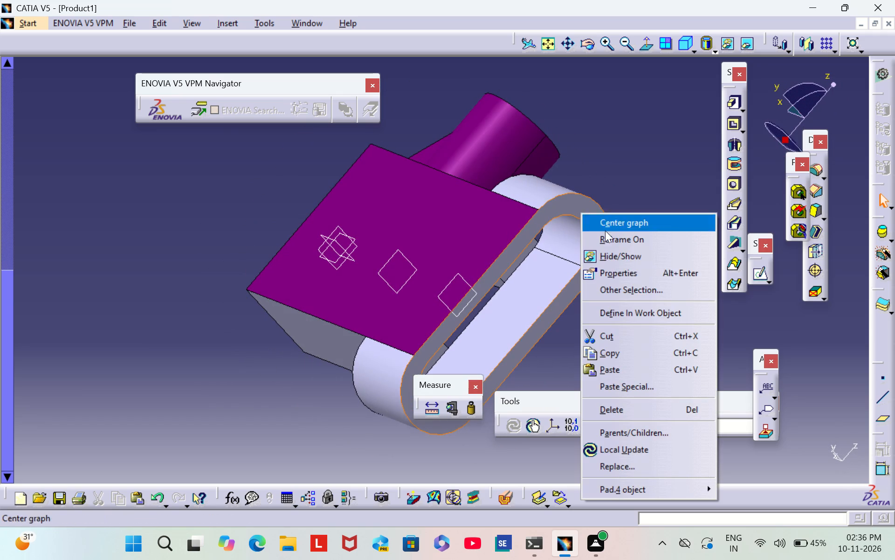
click(641, 273)
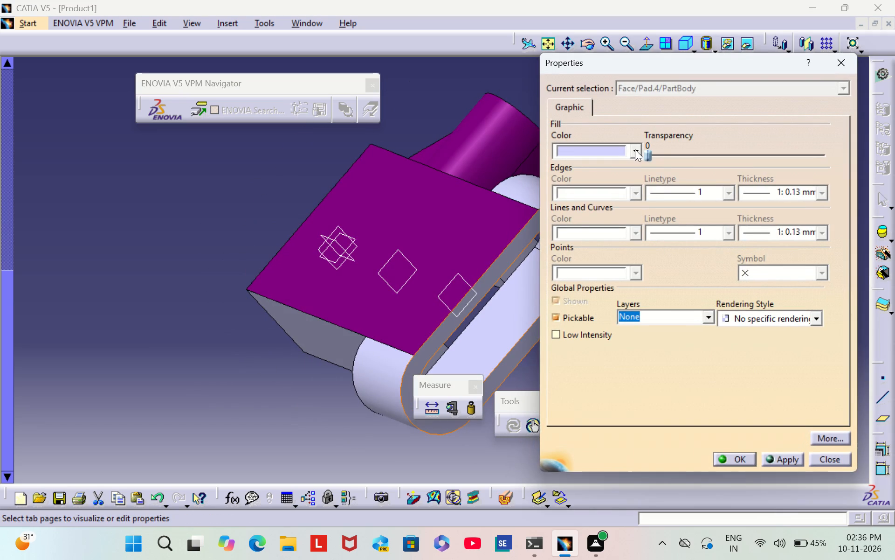
click(635, 149)
click(592, 394)
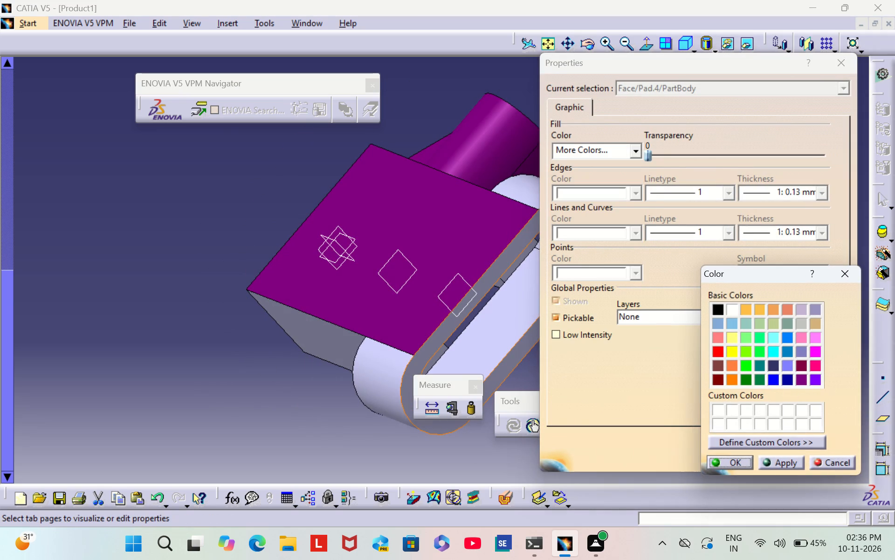
click(802, 377)
click(736, 464)
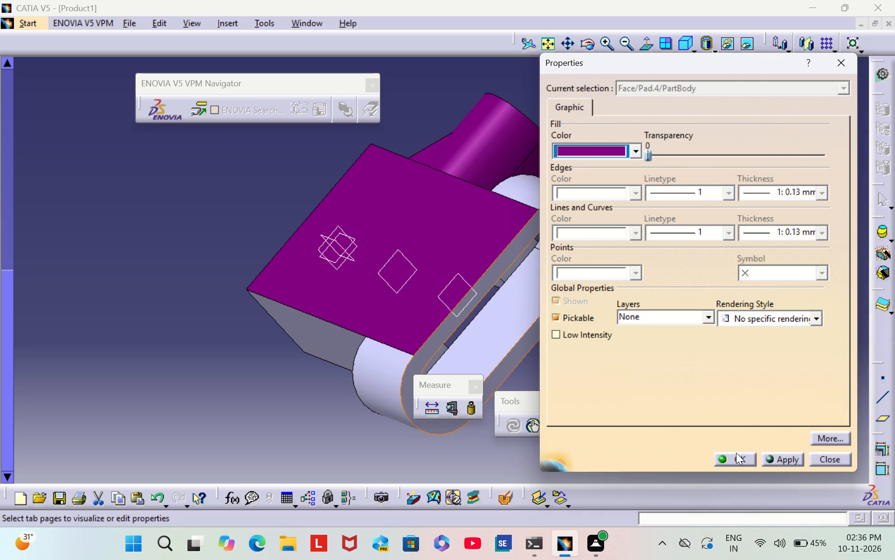
click(736, 453)
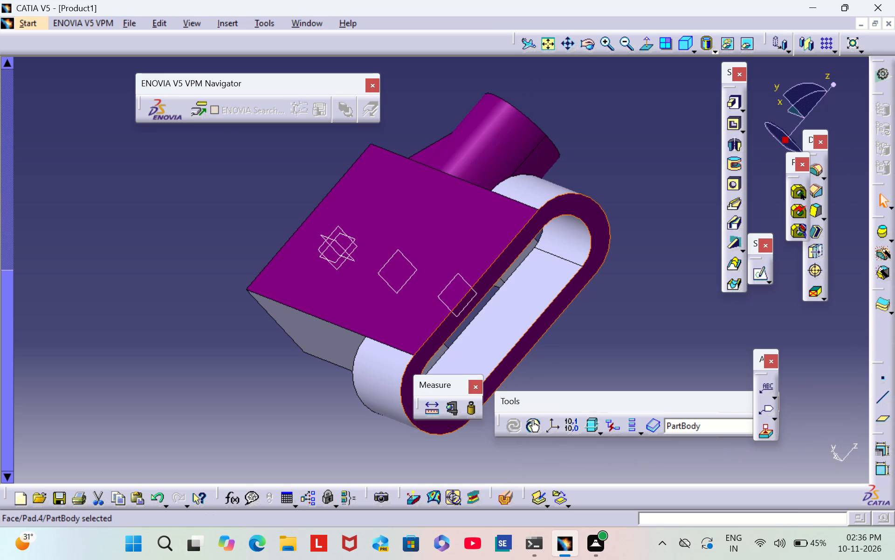
click(607, 146)
Set the fill colour of the end block's rounded outer face on the boss side to dark purple.
right_click(540, 188)
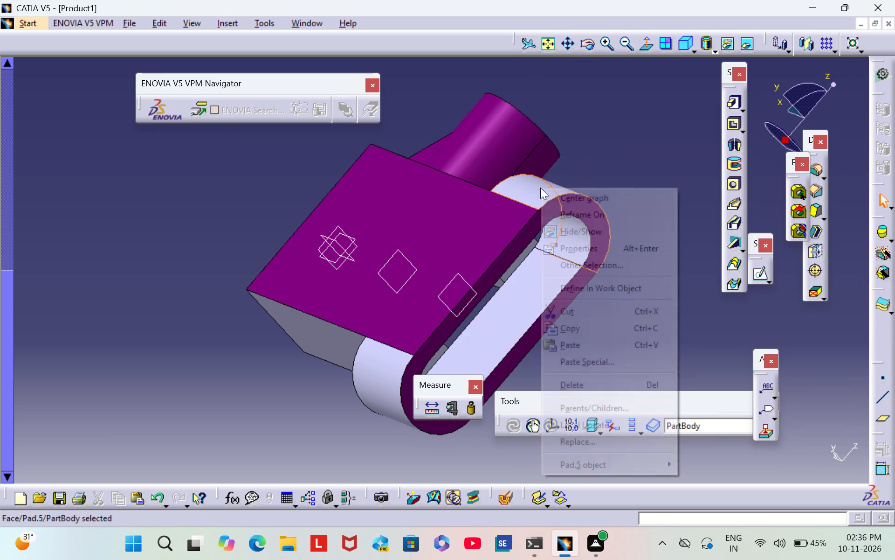
click(604, 257)
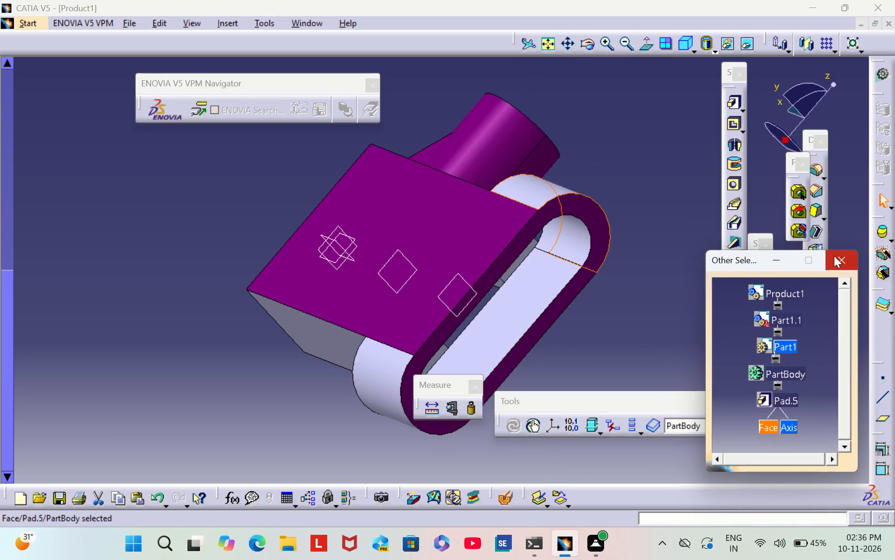
click(840, 256)
right_click(545, 186)
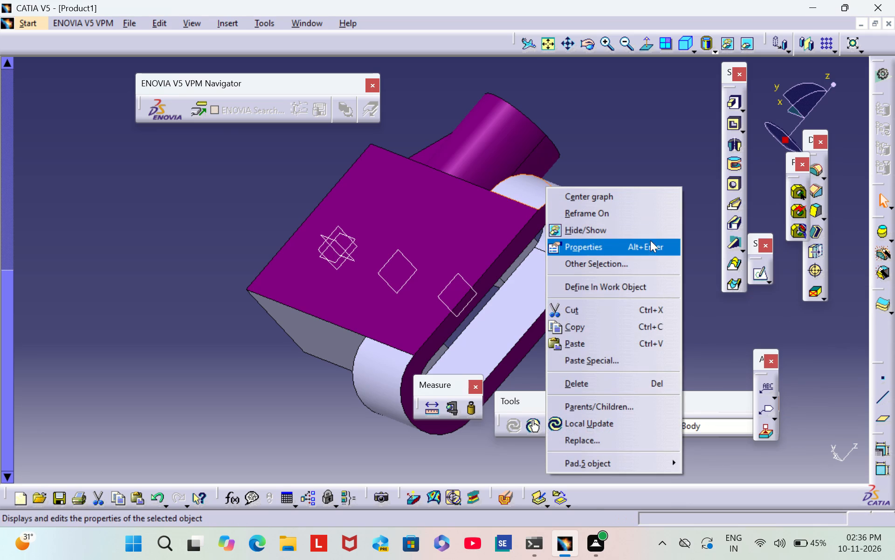
click(650, 240)
click(613, 154)
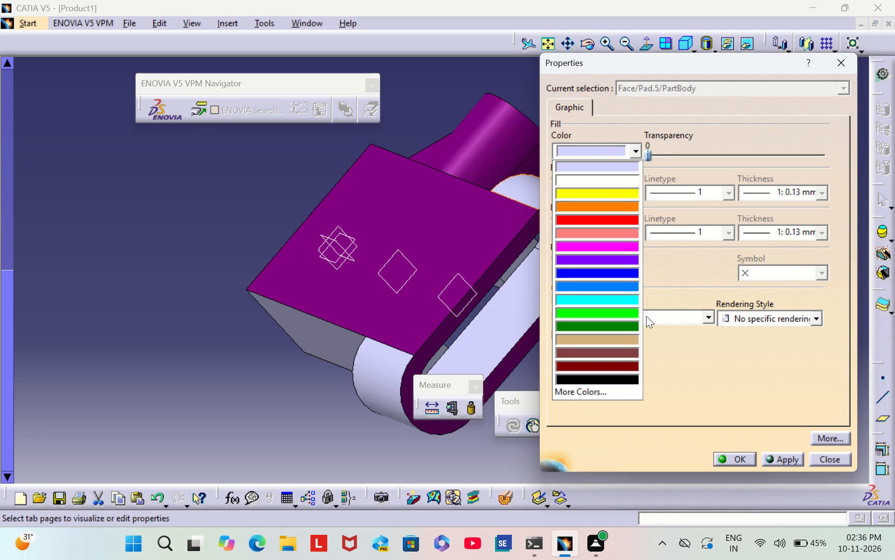
click(600, 398)
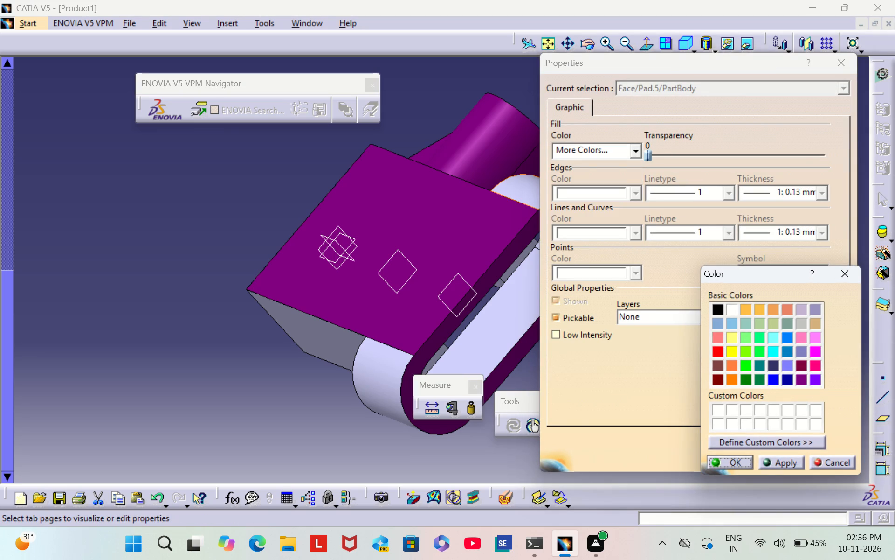
click(802, 381)
click(744, 465)
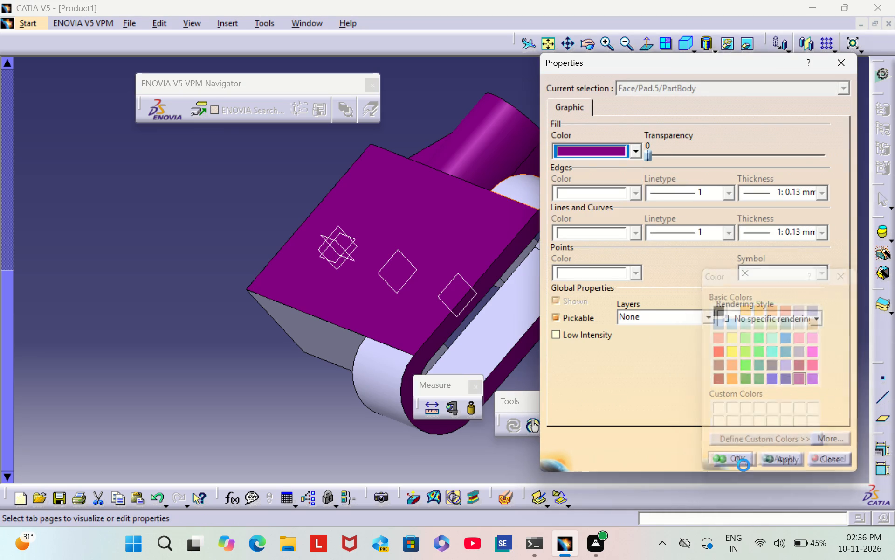
click(743, 458)
click(603, 148)
Set the fill colour of the channel's inner floor, seen through the lipped opening, to dark purple.
scroll(605, 147, down, 1)
middle_drag(605, 147, 602, 147)
right_drag(605, 147, 602, 147)
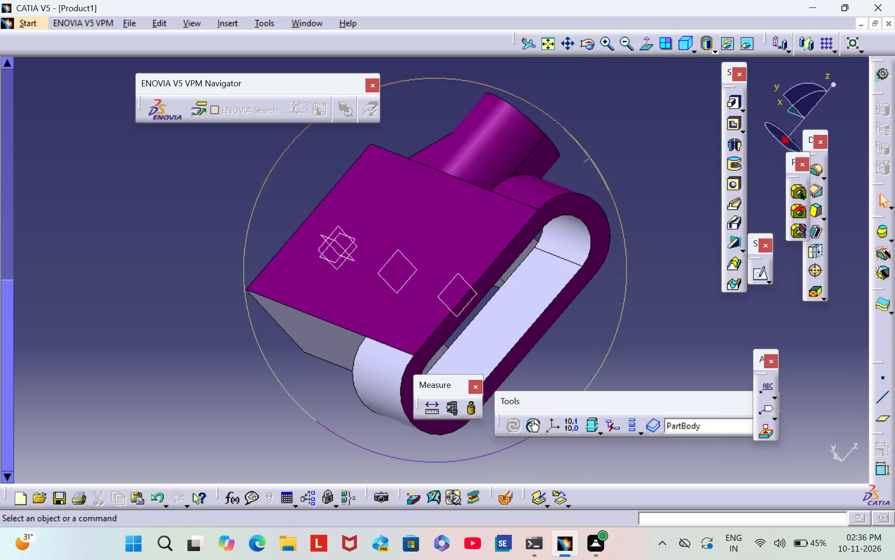
middle_drag(602, 147, 263, 185)
right_drag(602, 147, 263, 185)
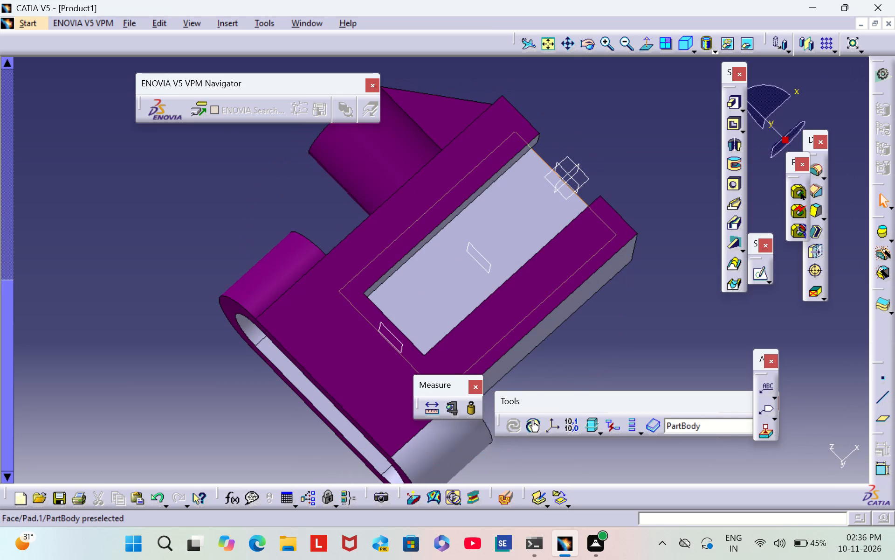
right_click(512, 203)
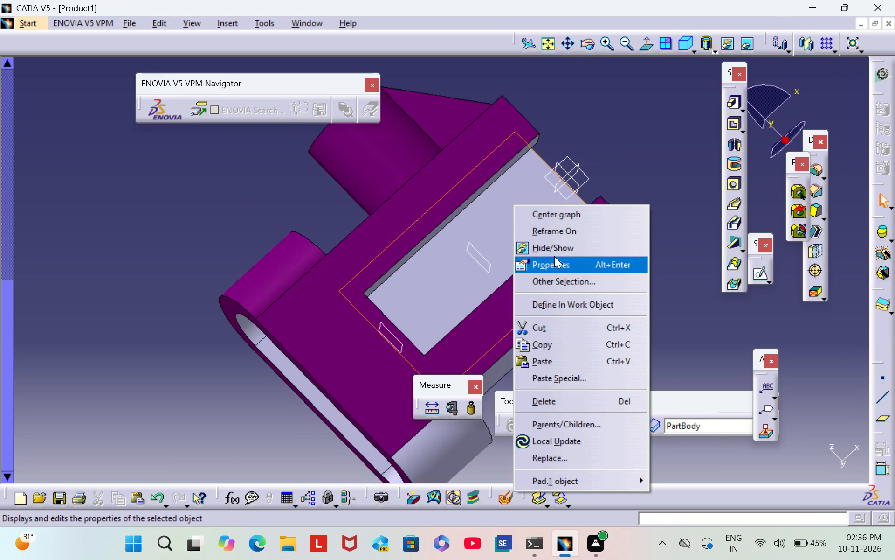
click(554, 256)
click(613, 152)
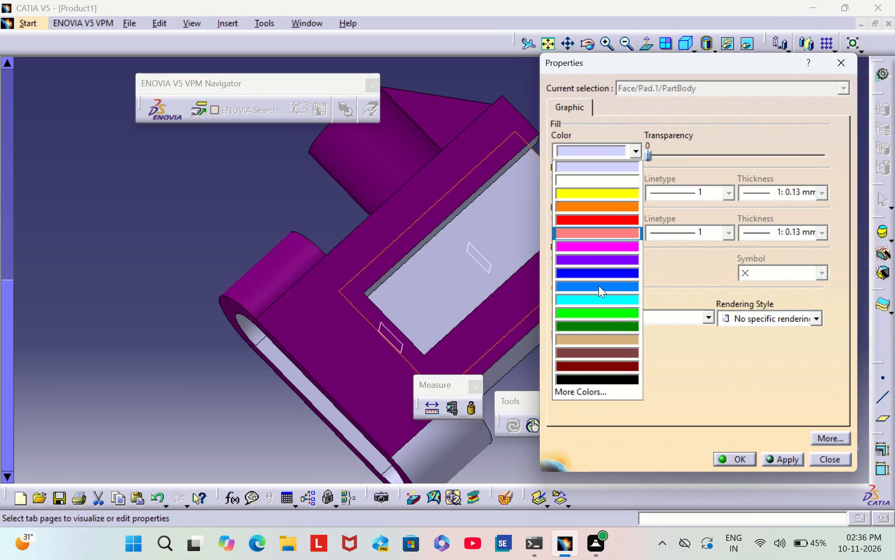
click(596, 393)
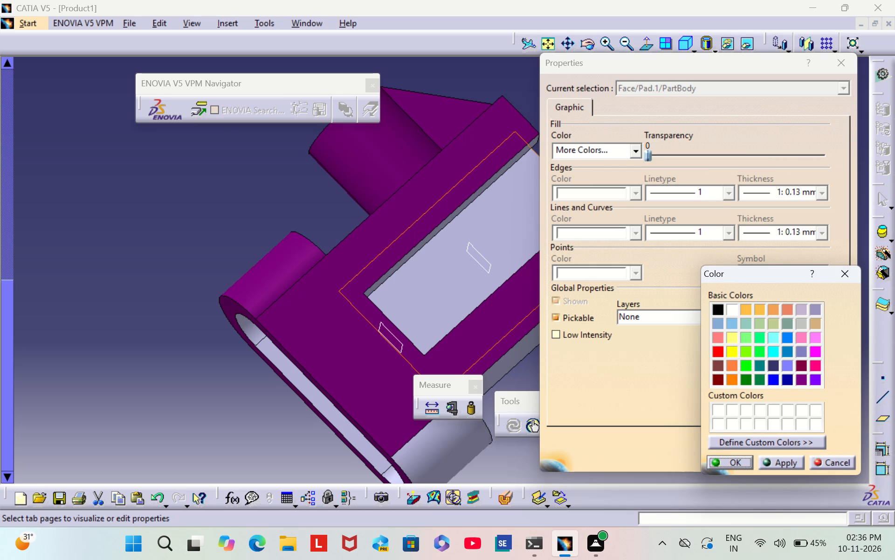
click(799, 378)
click(734, 457)
click(747, 455)
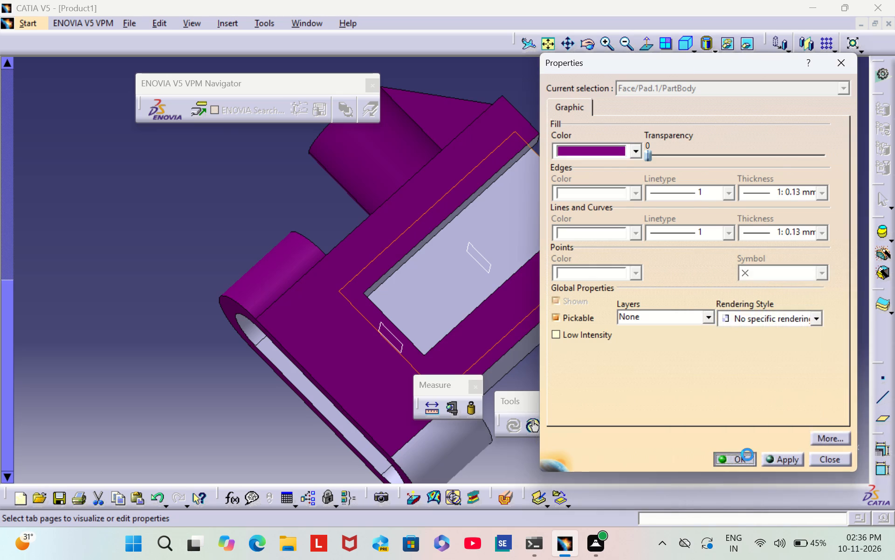
click(668, 205)
Set the fill colour of the C-shaped end face at the channel's open end to dark purple.
middle_drag(659, 200, 548, 193)
right_drag(652, 197, 548, 193)
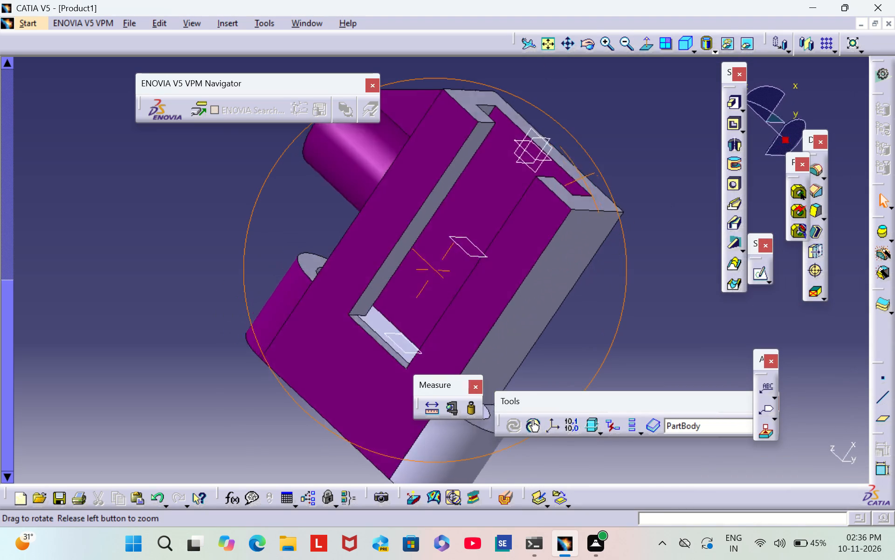
right_drag(548, 193, 362, 271)
middle_drag(548, 193, 362, 271)
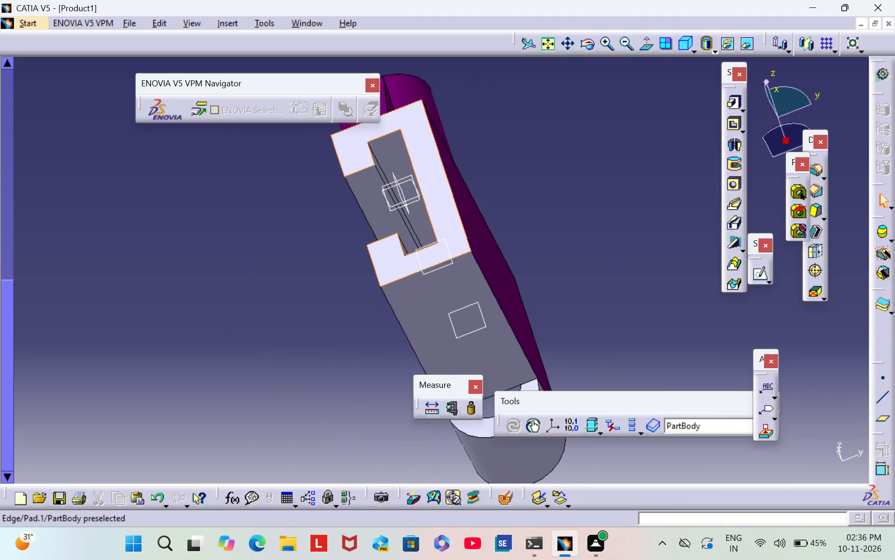
right_click(427, 162)
click(511, 229)
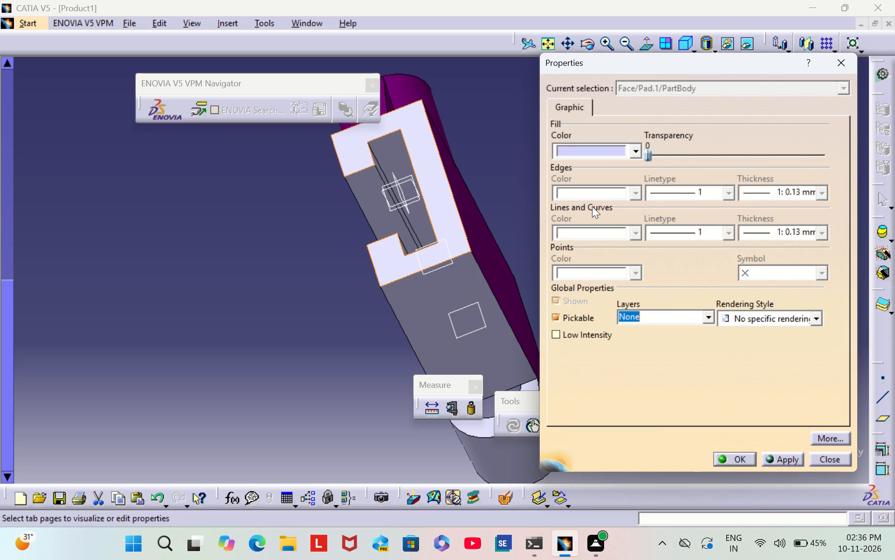
right_click(637, 151)
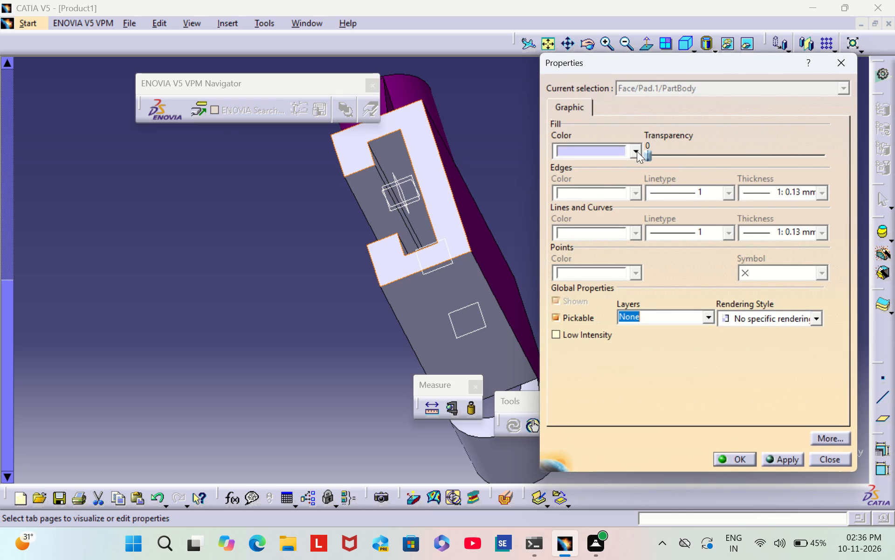
click(631, 147)
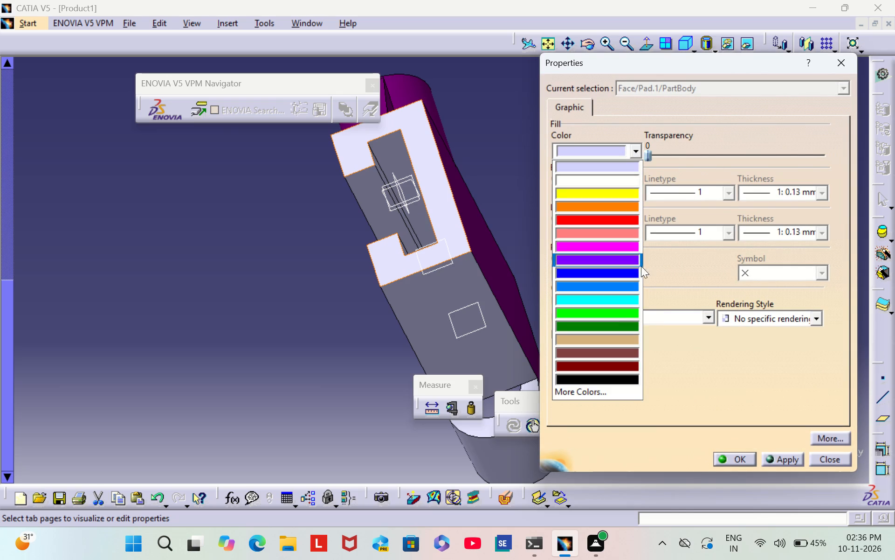
click(627, 389)
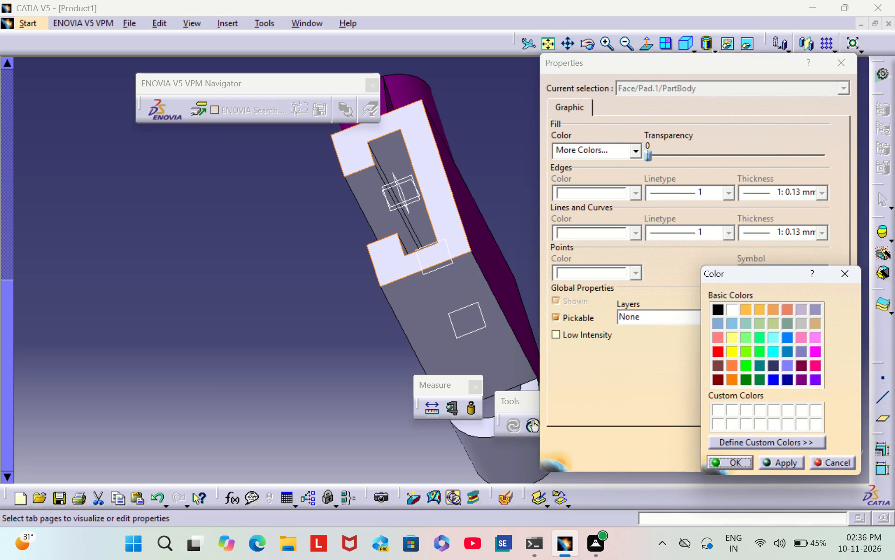
click(797, 381)
click(738, 459)
click(739, 458)
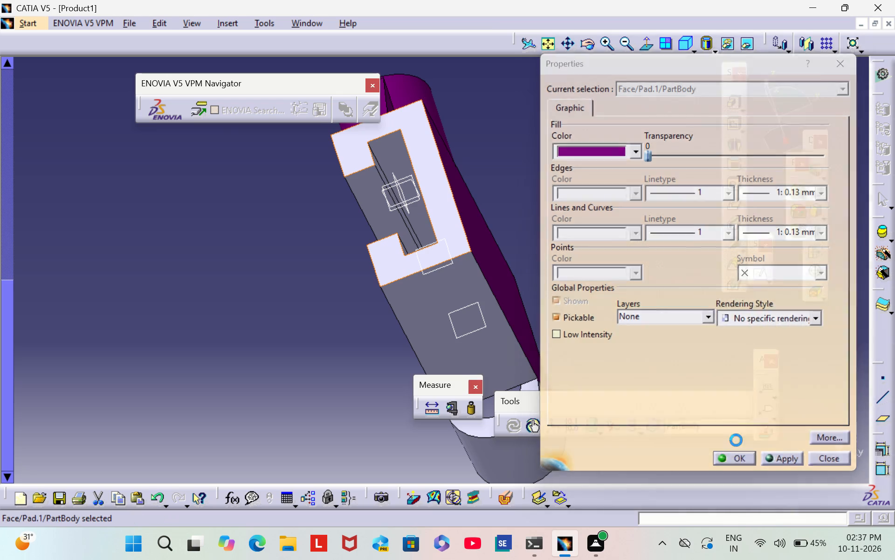
click(585, 176)
Set the fill colour of the boss-side lip's narrow edge face along the channel opening to dark purple.
scroll(285, 300, down, 1)
middle_drag(285, 300, 564, 266)
right_drag(285, 299, 564, 266)
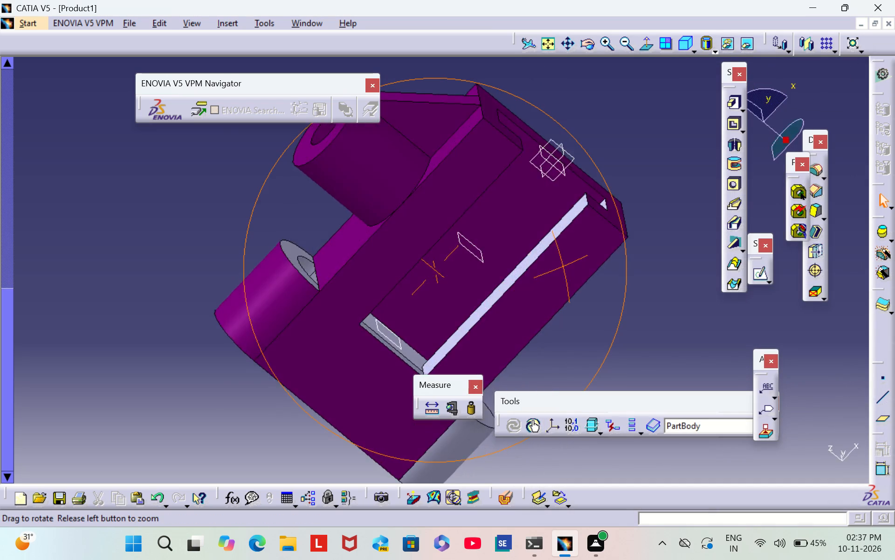
middle_drag(564, 266, 357, 198)
right_drag(564, 266, 258, 231)
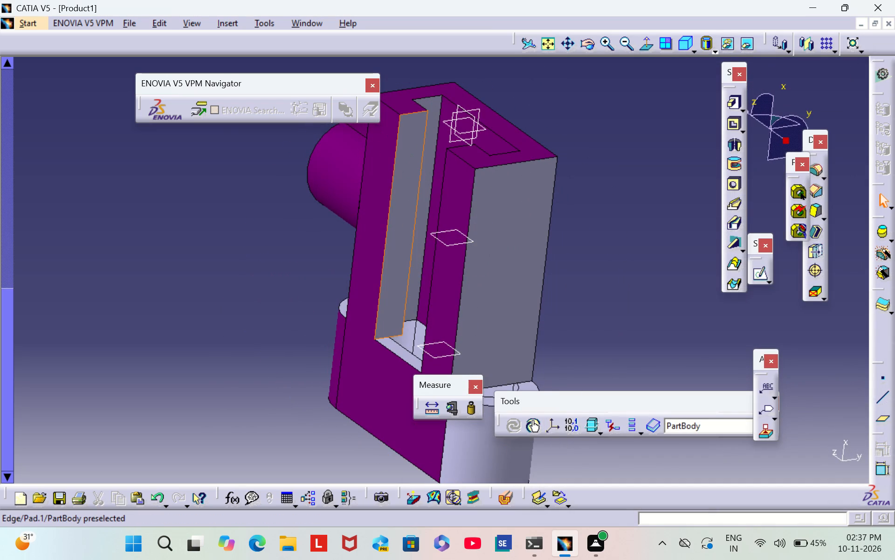
right_click(407, 163)
click(473, 222)
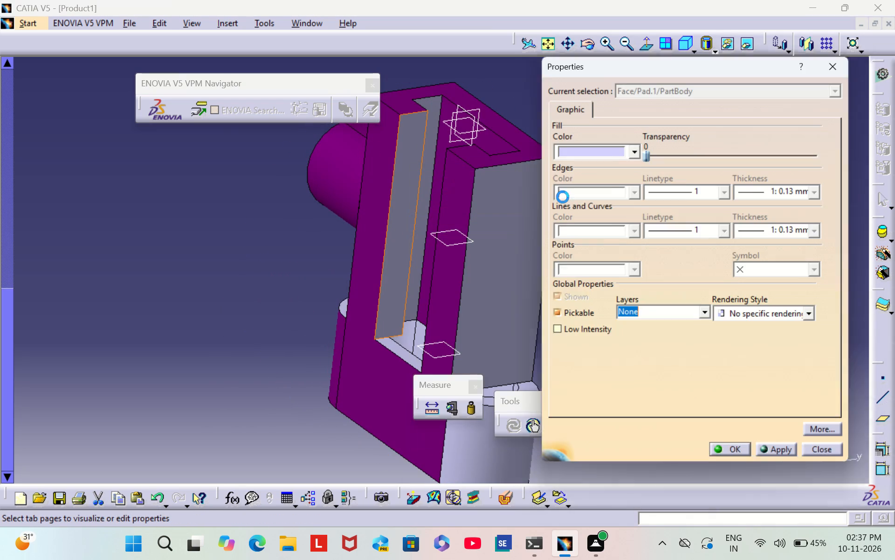
click(623, 150)
click(617, 389)
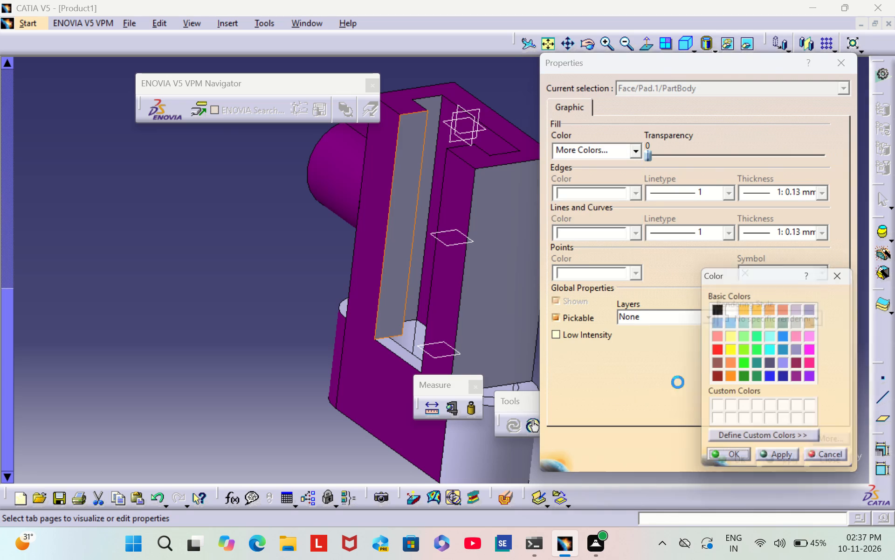
click(799, 379)
click(735, 462)
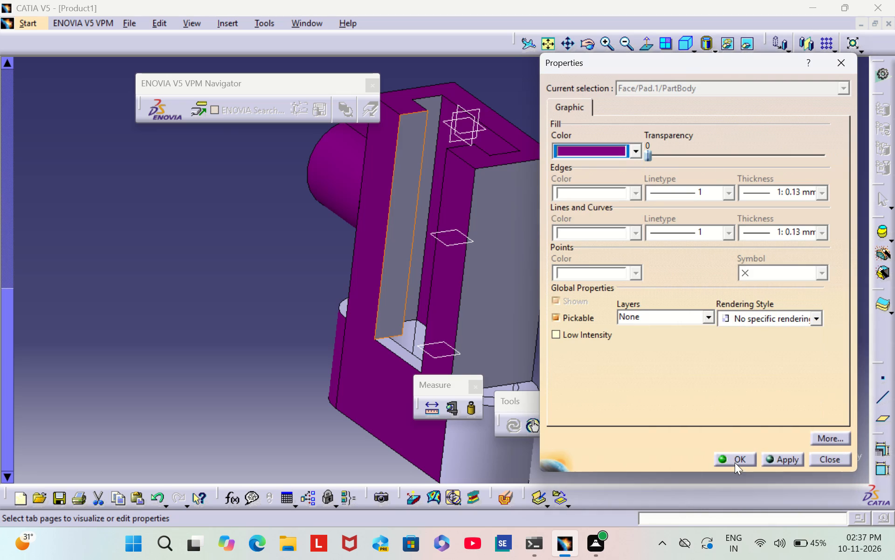
click(735, 457)
click(685, 278)
Set the fill colour of the channel's flat outer side face opposite the boss to dark purple.
right_click(531, 252)
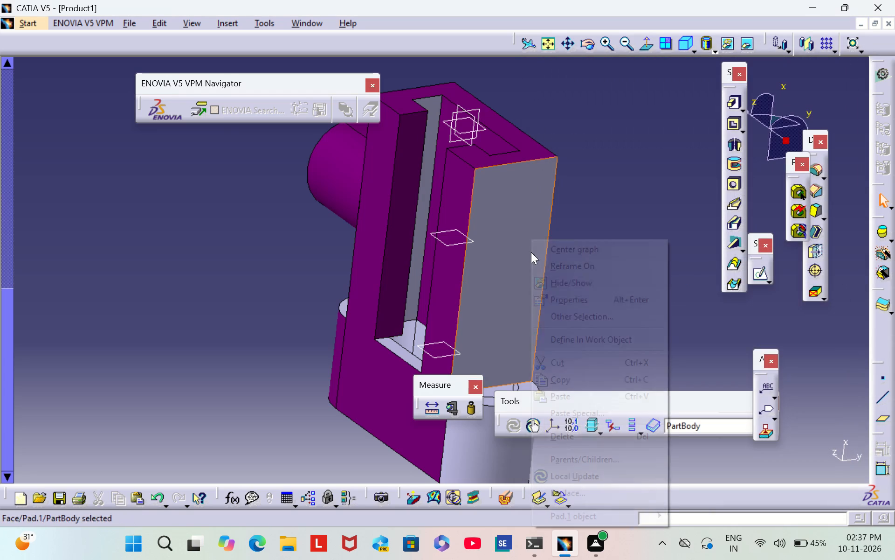
click(597, 302)
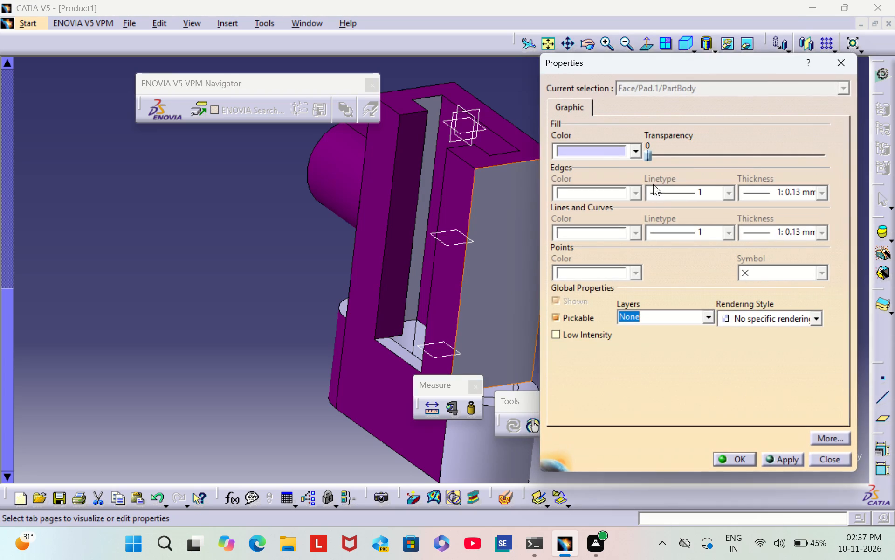
click(613, 151)
click(591, 394)
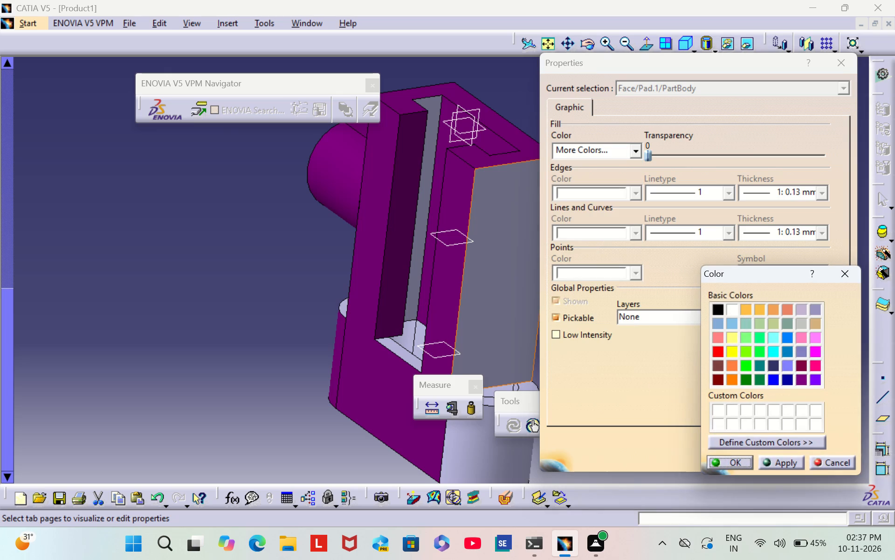
click(805, 384)
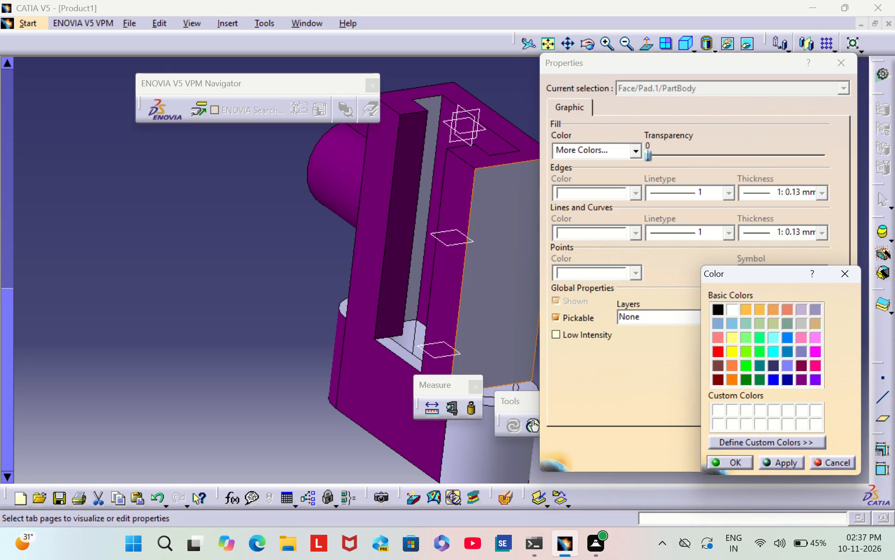
click(802, 379)
click(737, 458)
click(737, 458)
click(702, 234)
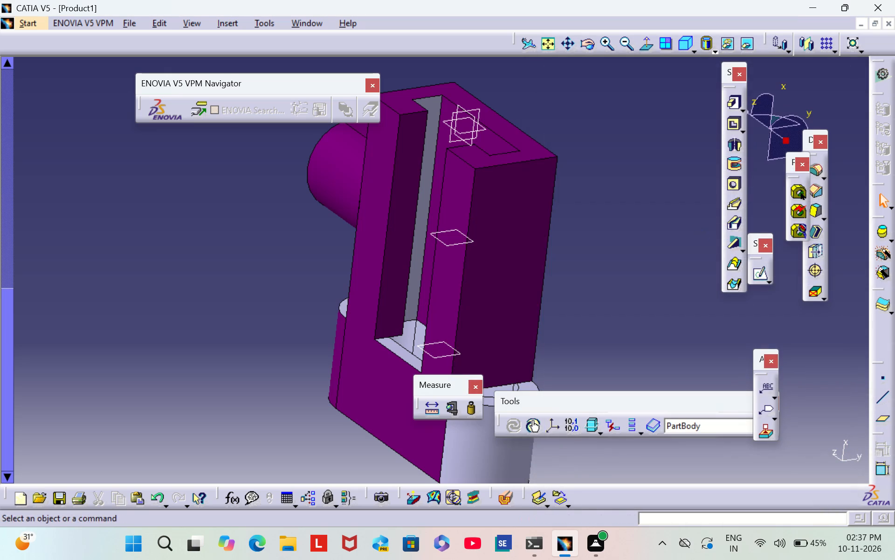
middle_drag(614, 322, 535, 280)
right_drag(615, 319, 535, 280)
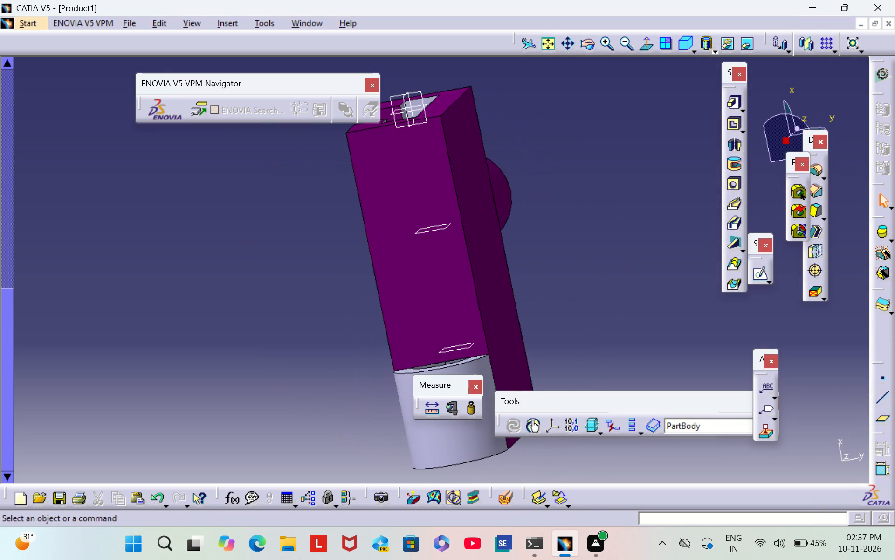
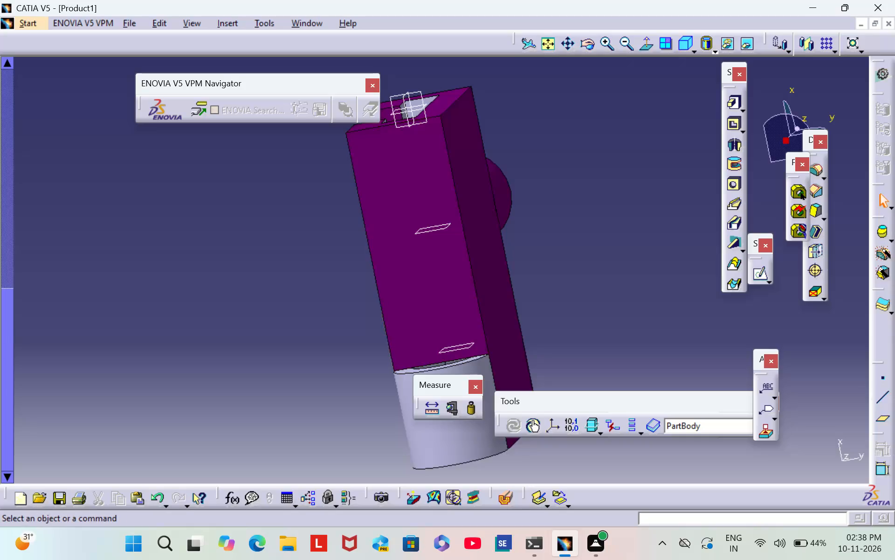
Set the fill colour of the end block's rounded outer face on the side opposite the boss to dark purple.
middle_drag(249, 240, 386, 367)
right_drag(250, 241, 386, 367)
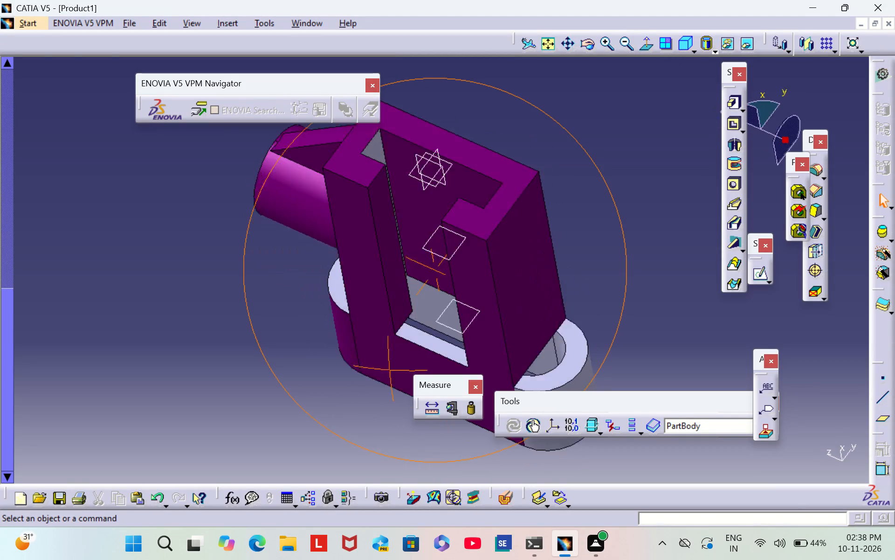
middle_drag(386, 367, 357, 350)
right_drag(386, 367, 336, 334)
middle_drag(562, 258, 391, 127)
right_drag(563, 257, 391, 127)
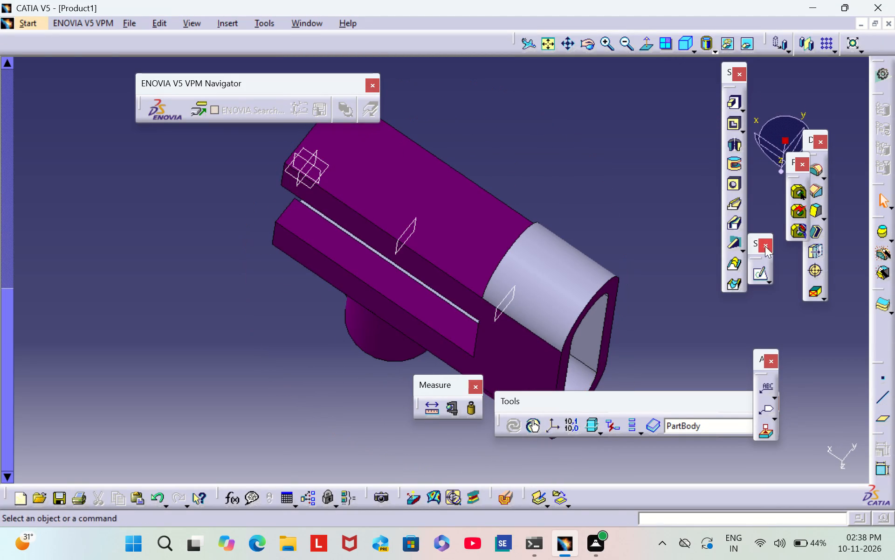
right_click(537, 272)
click(579, 301)
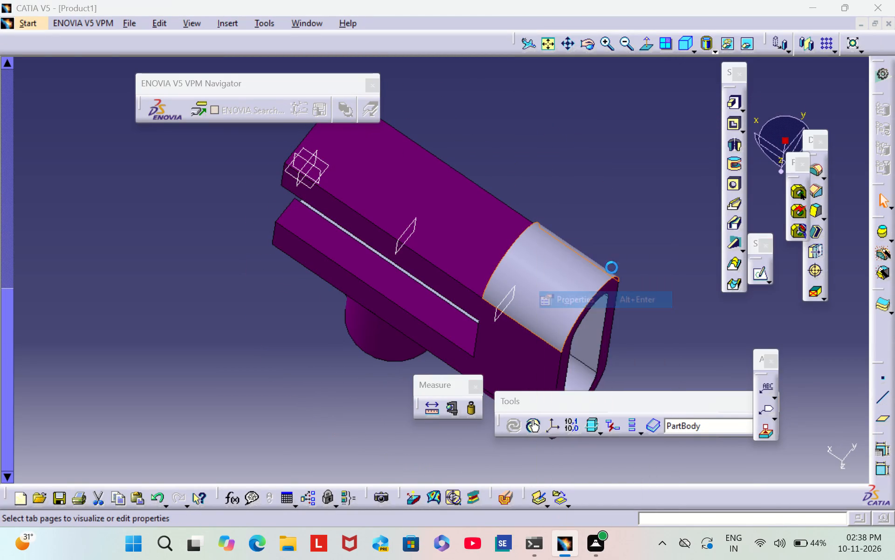
click(628, 154)
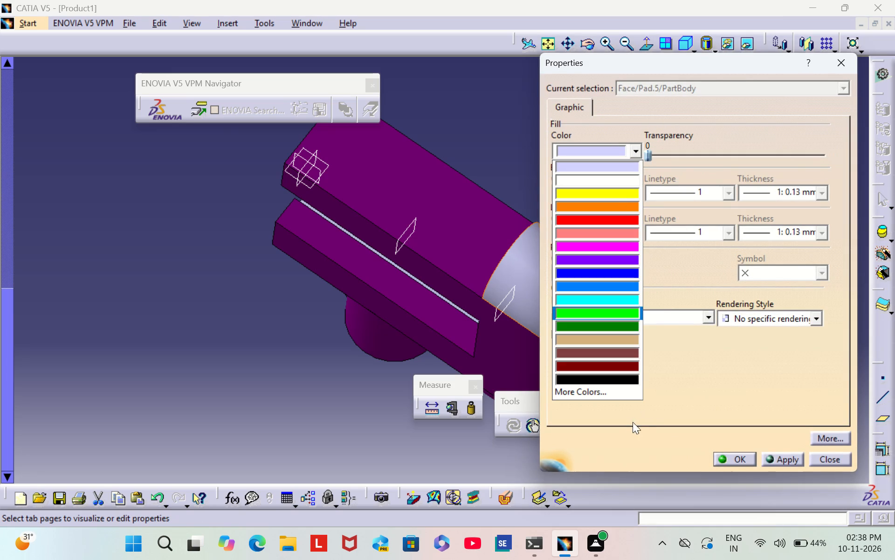
click(604, 392)
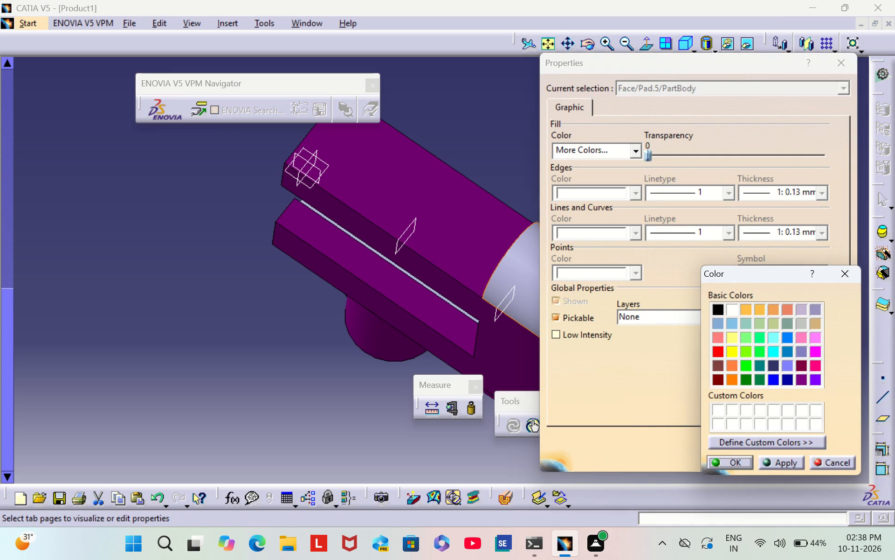
click(799, 382)
click(721, 466)
click(736, 455)
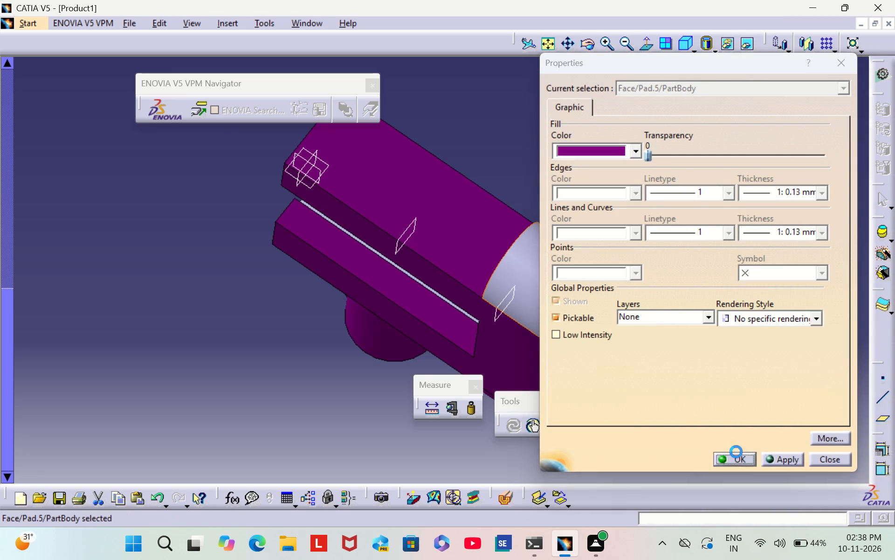
click(575, 195)
Set the fill colour of the circular face at the bottom of the boss bore to dark purple.
middle_drag(588, 154, 307, 289)
right_drag(588, 154, 307, 289)
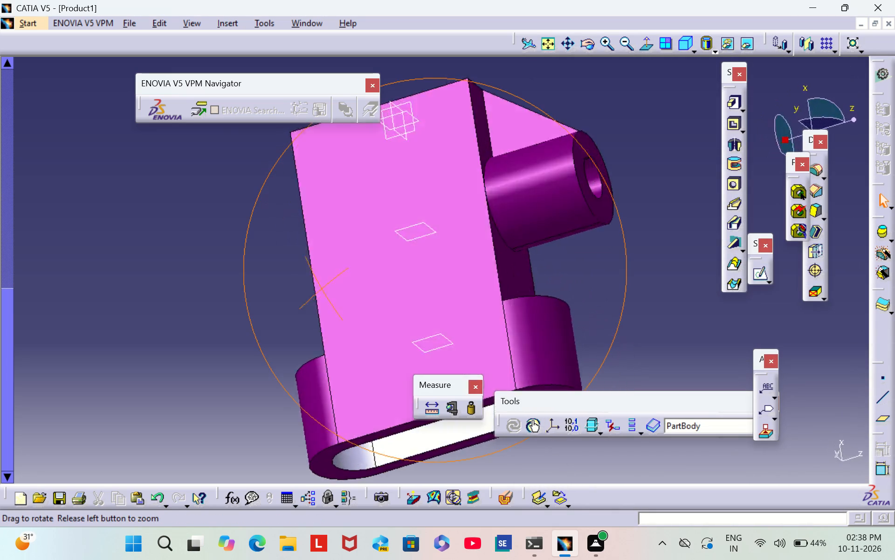
right_drag(307, 289, 176, 345)
middle_drag(307, 289, 180, 338)
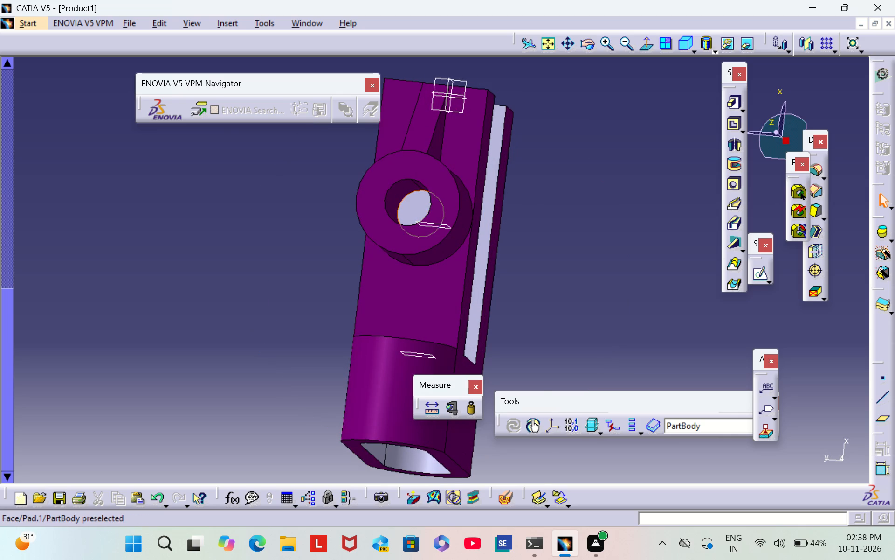
right_click(406, 201)
click(448, 255)
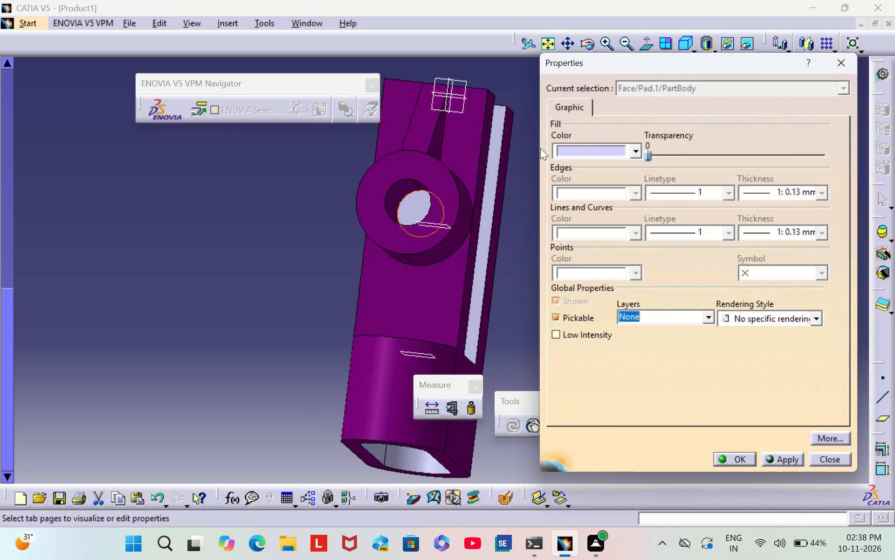
click(593, 149)
click(638, 393)
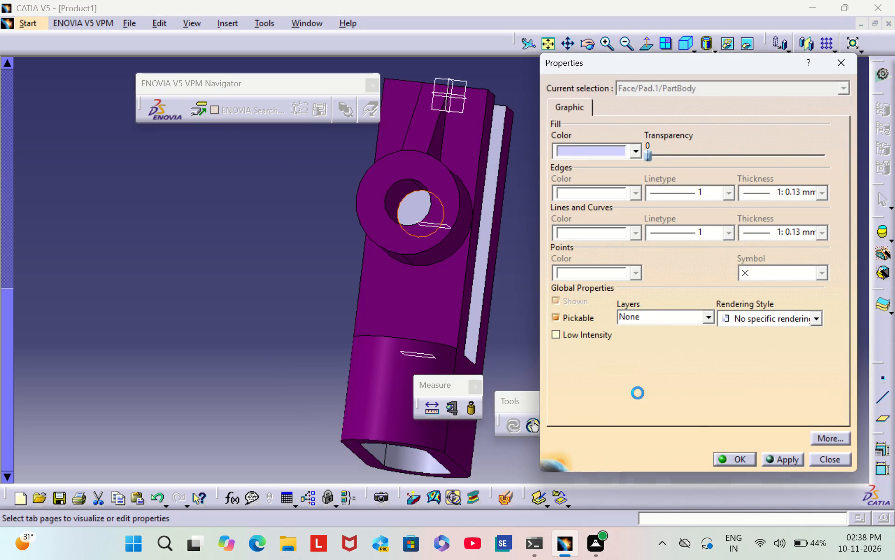
click(804, 383)
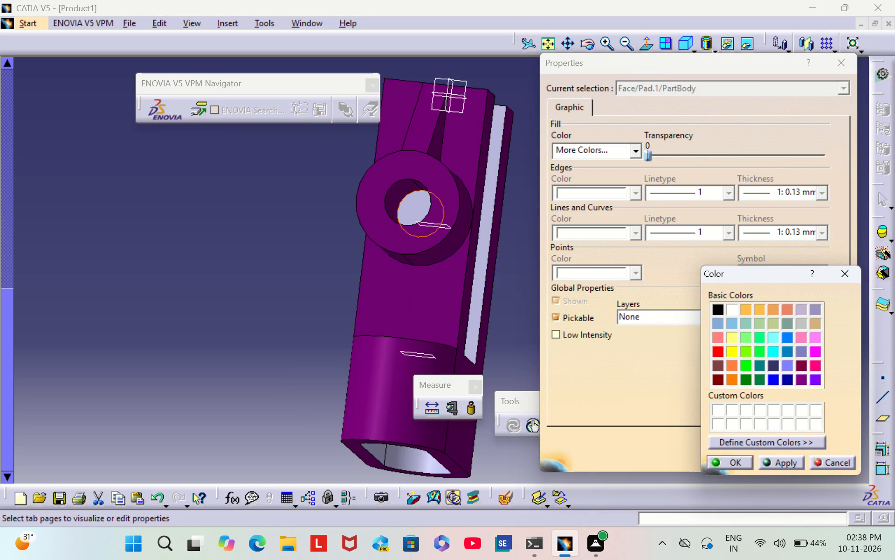
click(741, 460)
click(741, 460)
click(616, 243)
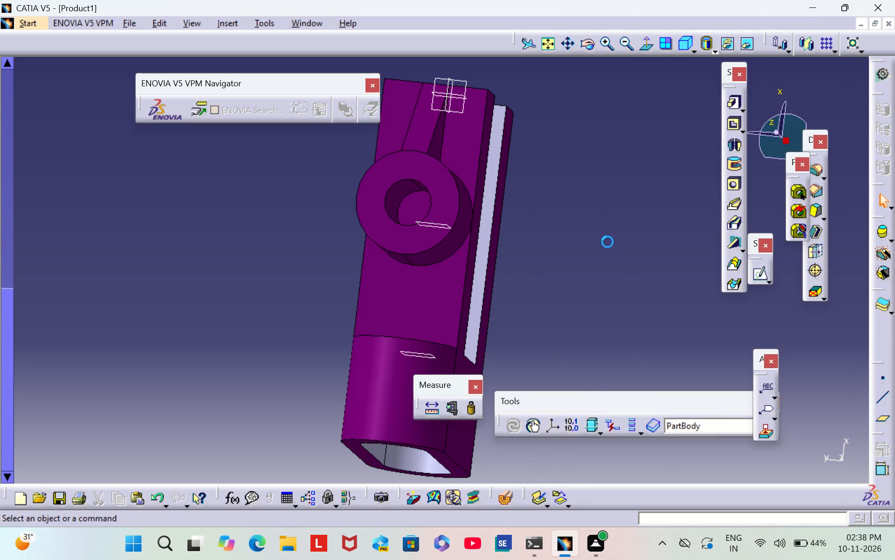
Set the fill colour of the channel's inner side wall on the boss side to dark purple.
middle_drag(589, 243, 218, 393)
right_drag(585, 243, 218, 393)
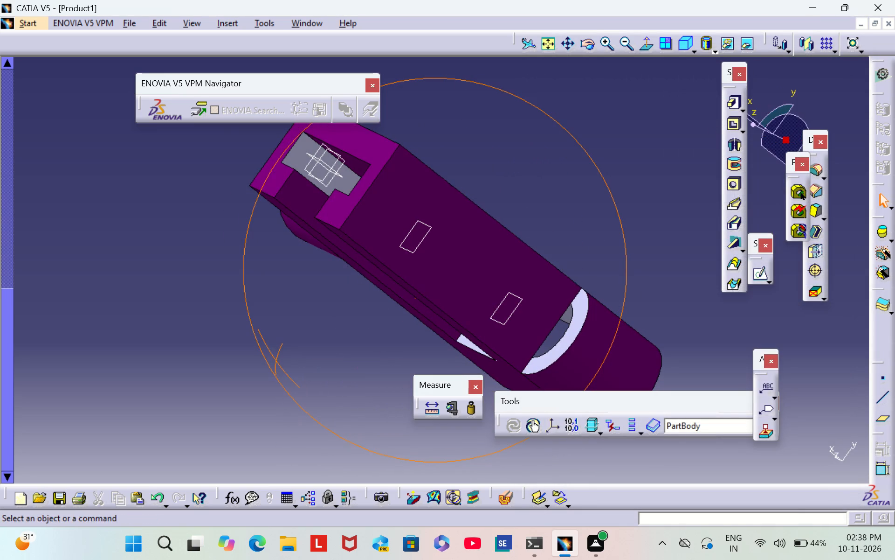
right_click(299, 148)
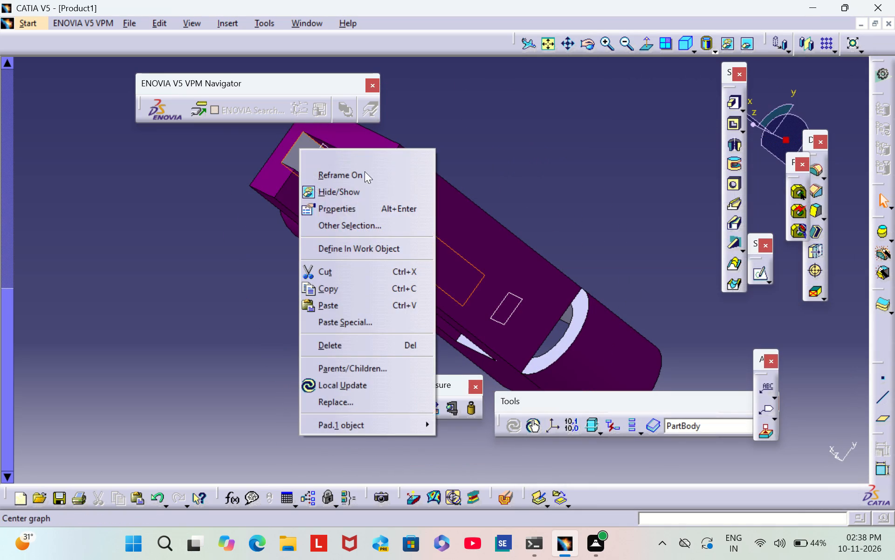
click(374, 211)
click(586, 150)
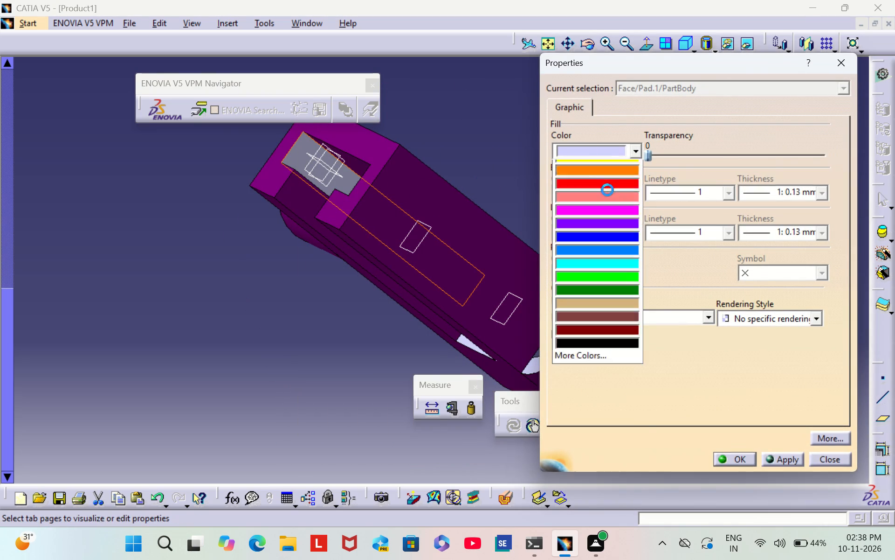
click(610, 394)
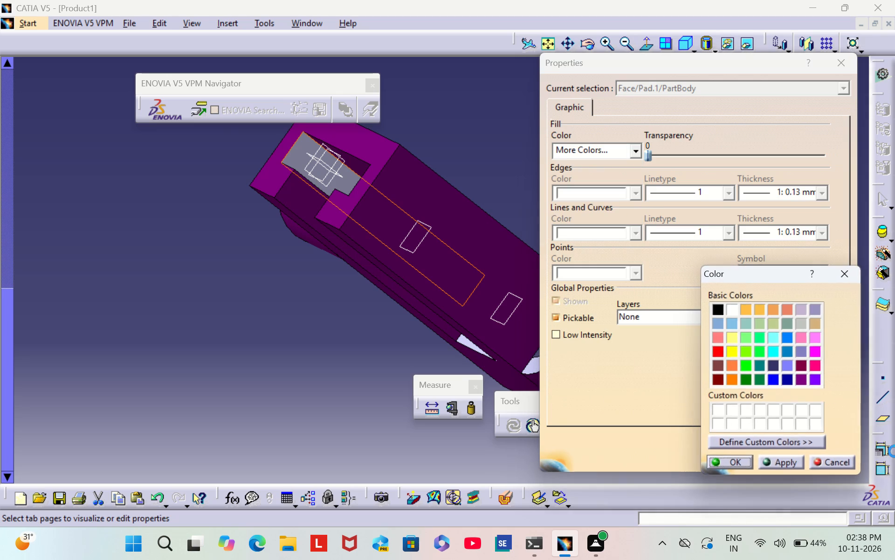
click(799, 380)
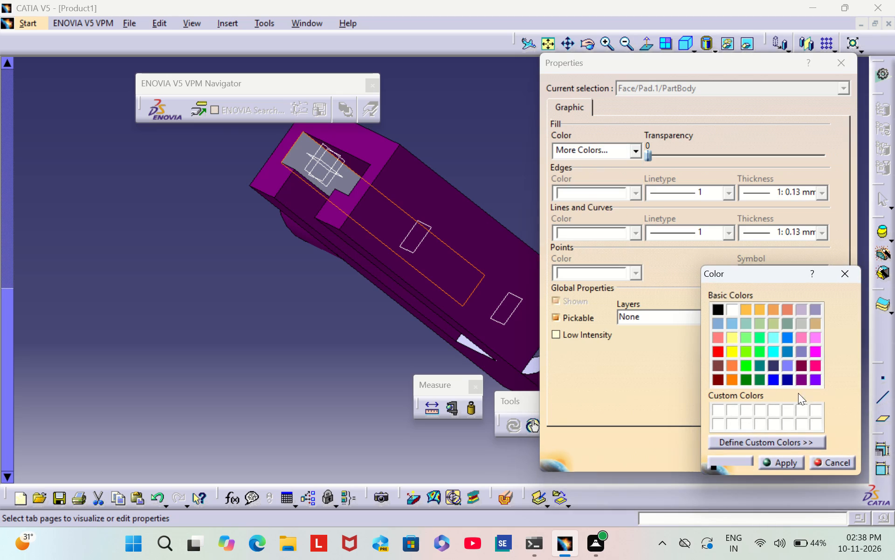
click(742, 466)
click(739, 460)
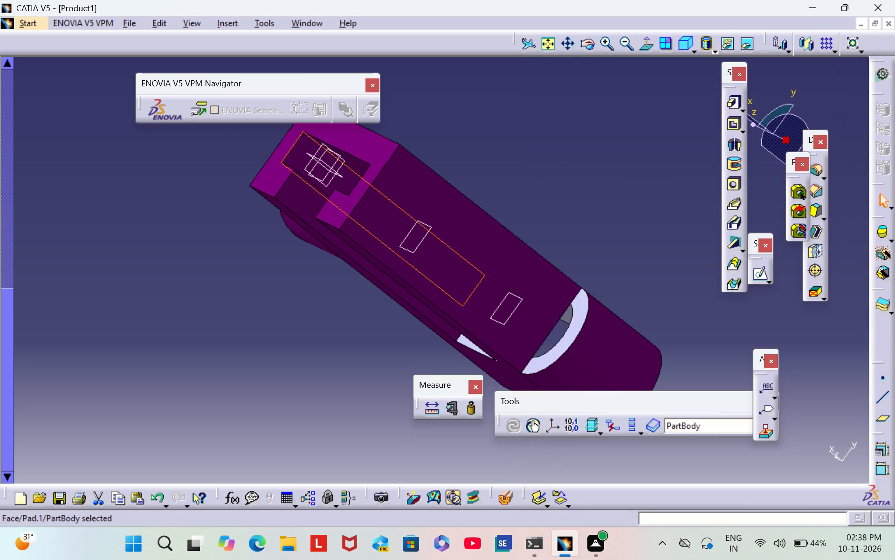
click(572, 202)
Set the fill colour of the end block's flat crescent shoulder face on the boss side to dark purple.
middle_drag(572, 201, 475, 262)
right_drag(572, 200, 475, 262)
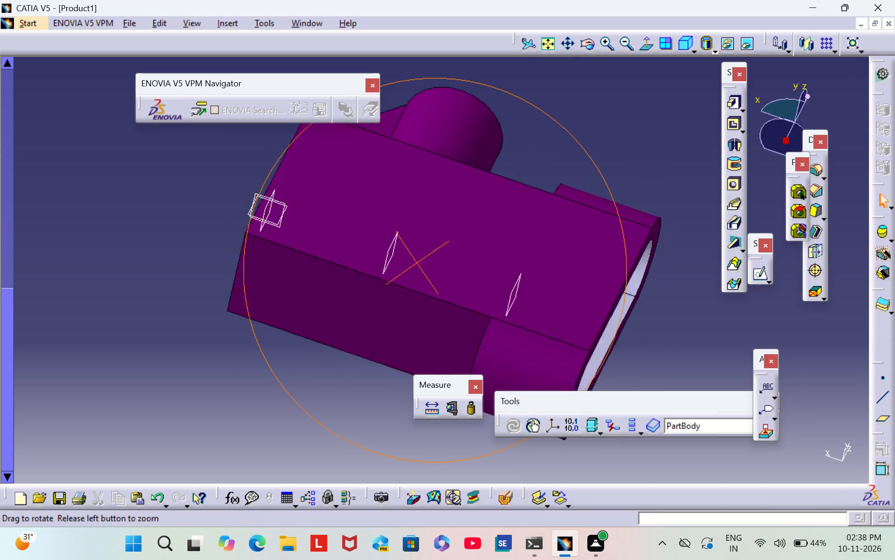
right_drag(475, 262, 687, 240)
middle_drag(475, 262, 687, 240)
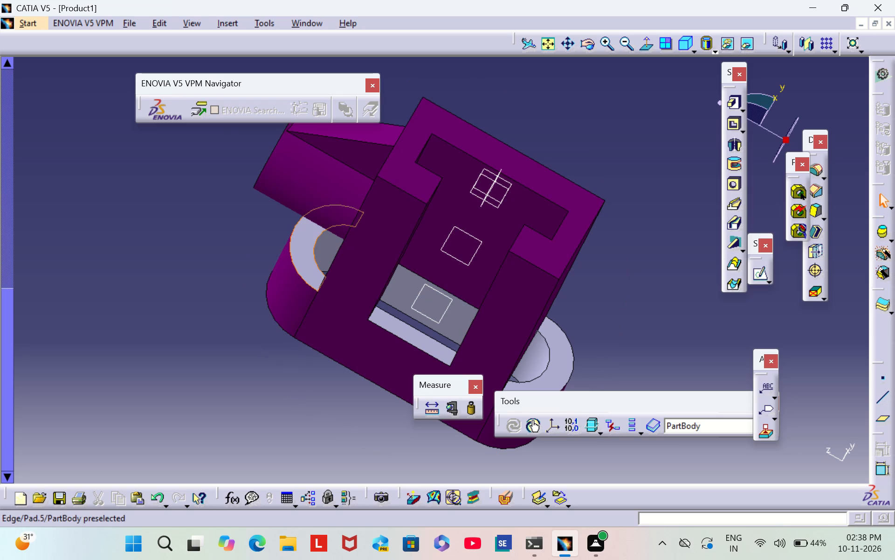
right_click(305, 237)
click(416, 299)
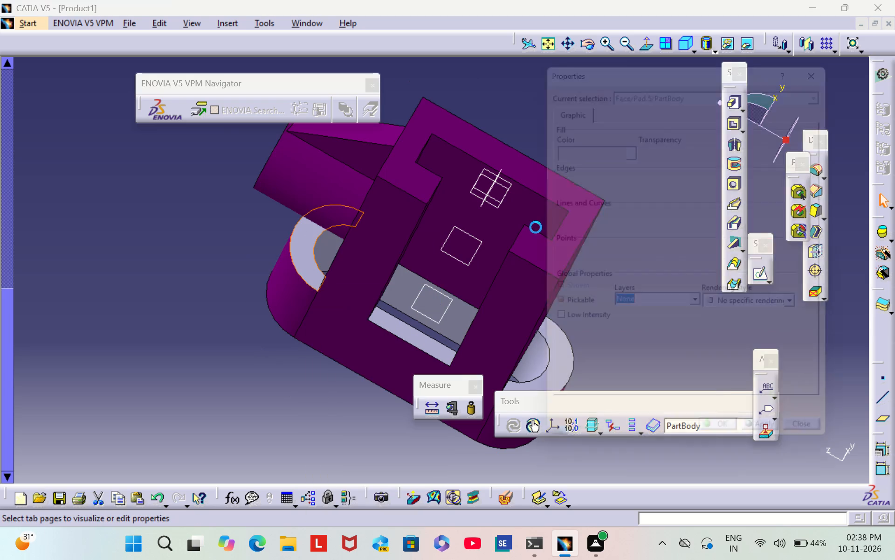
click(617, 148)
click(594, 392)
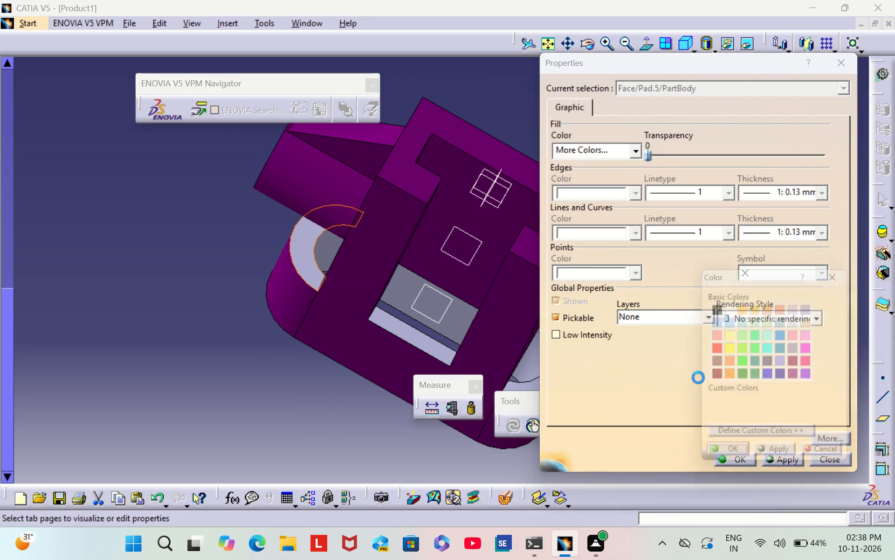
click(799, 379)
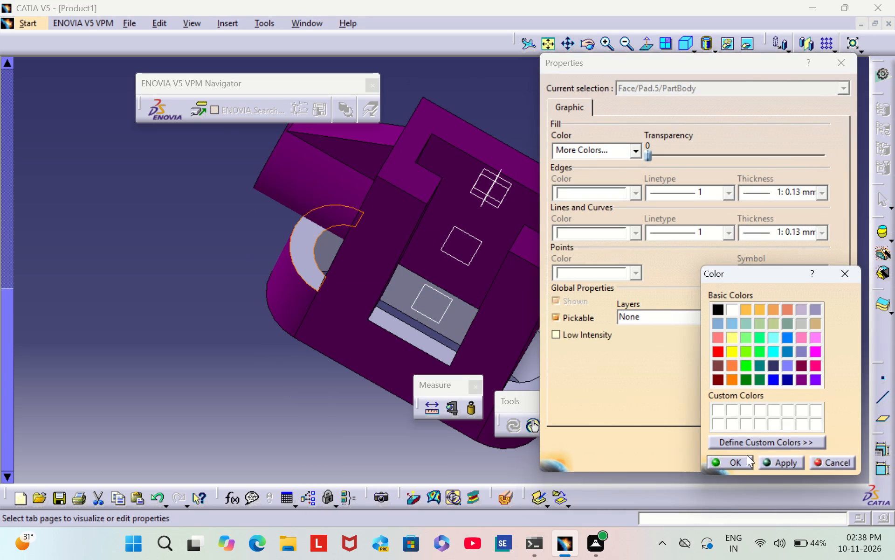
click(739, 462)
click(739, 461)
click(664, 251)
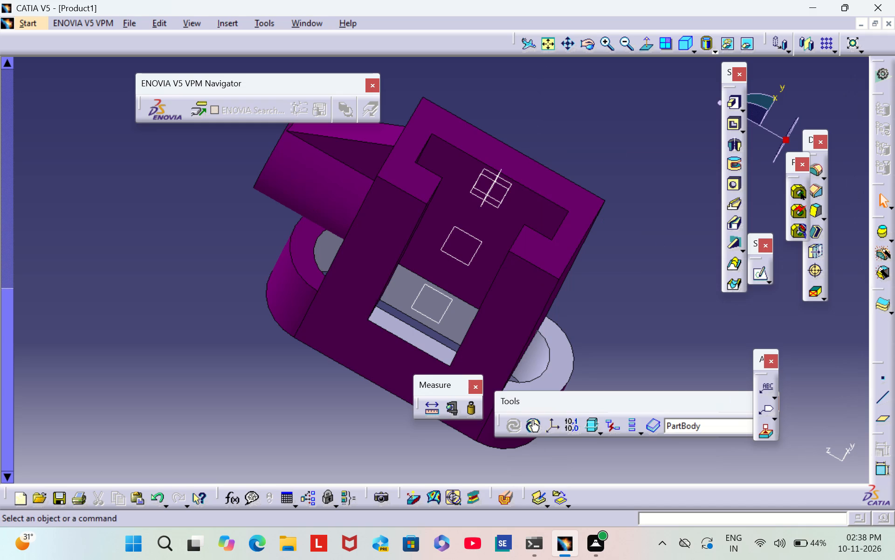
Set the fill colour of the end block's flat crescent shoulder face opposite the boss to dark purple.
right_click(561, 341)
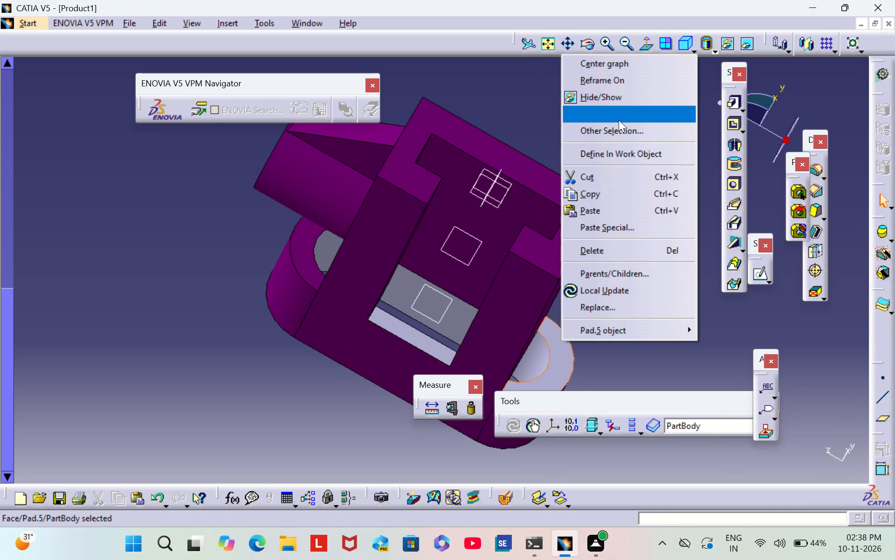
click(619, 120)
click(625, 159)
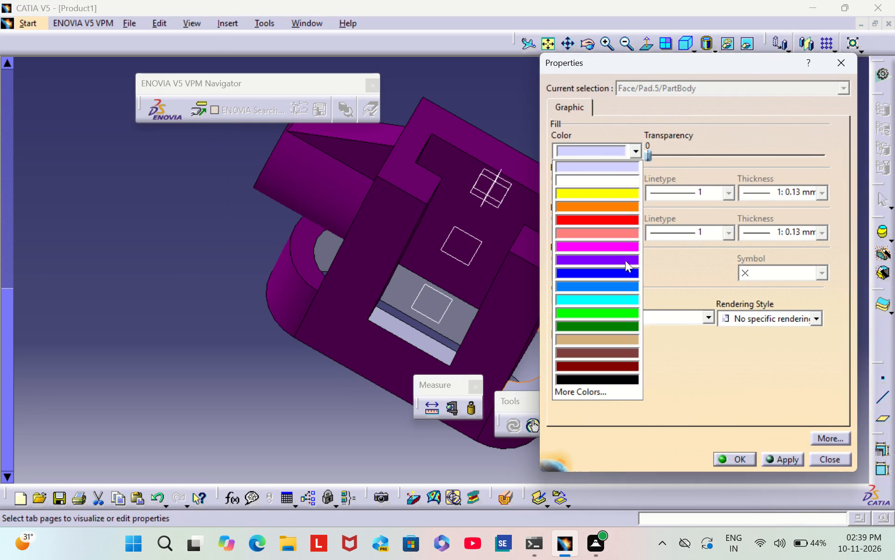
click(606, 399)
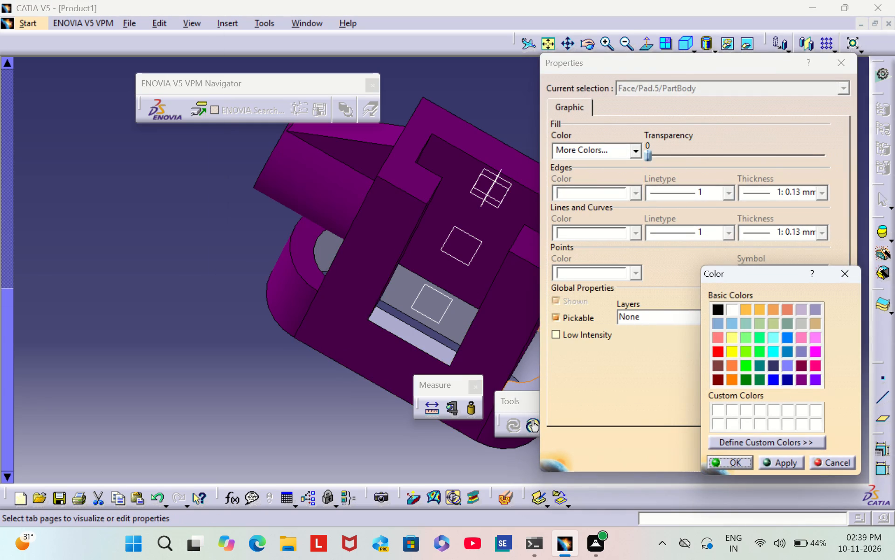
click(797, 383)
click(731, 461)
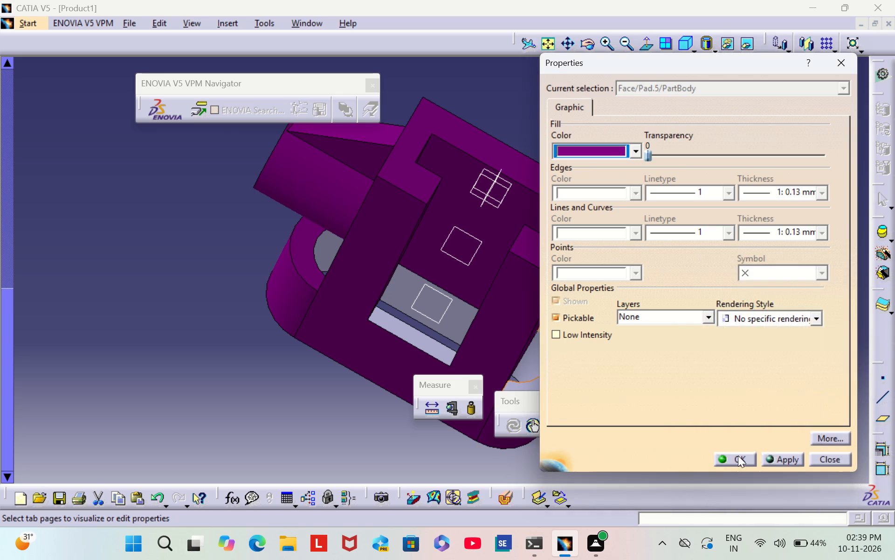
click(738, 455)
click(675, 343)
Set the fill colour of the slot pocket's flat inner wall nearest the channel opening to dark purple.
middle_drag(671, 326, 348, 339)
right_drag(666, 324, 348, 339)
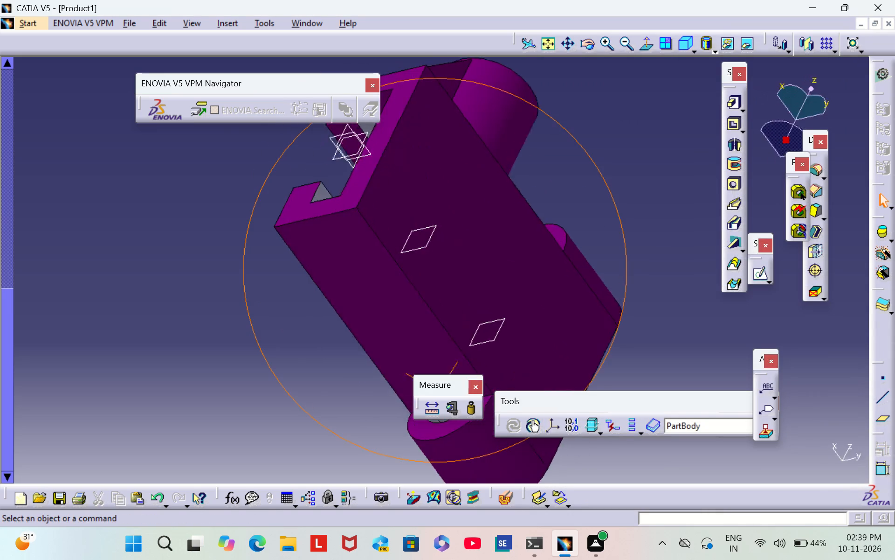
middle_drag(348, 339, 329, 452)
right_drag(348, 339, 329, 452)
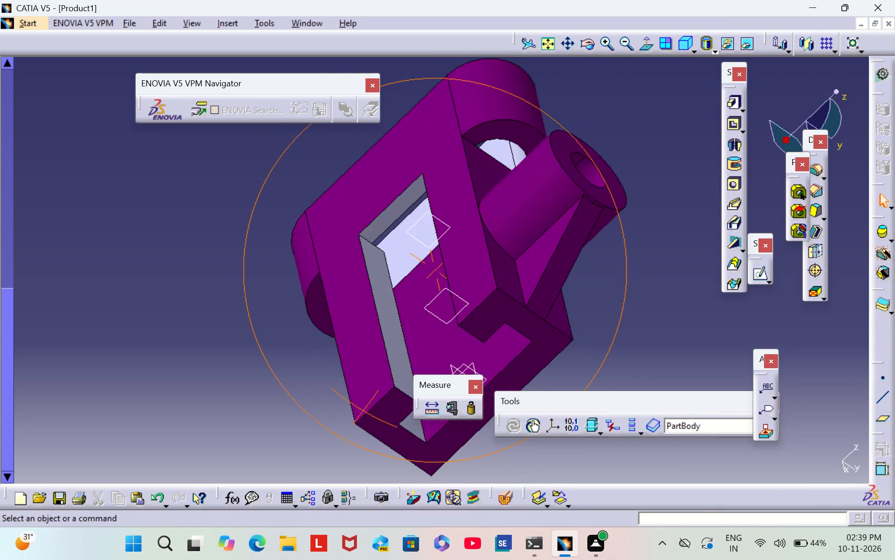
right_drag(329, 452, 392, 424)
middle_drag(329, 452, 399, 417)
scroll(646, 130, down, 1)
middle_drag(647, 130, 353, 258)
right_drag(647, 130, 353, 258)
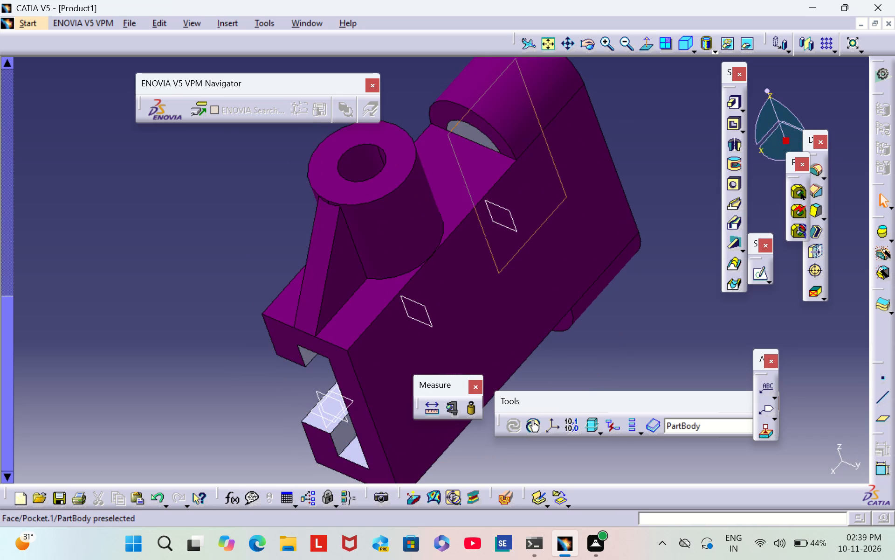
right_click(467, 132)
click(503, 197)
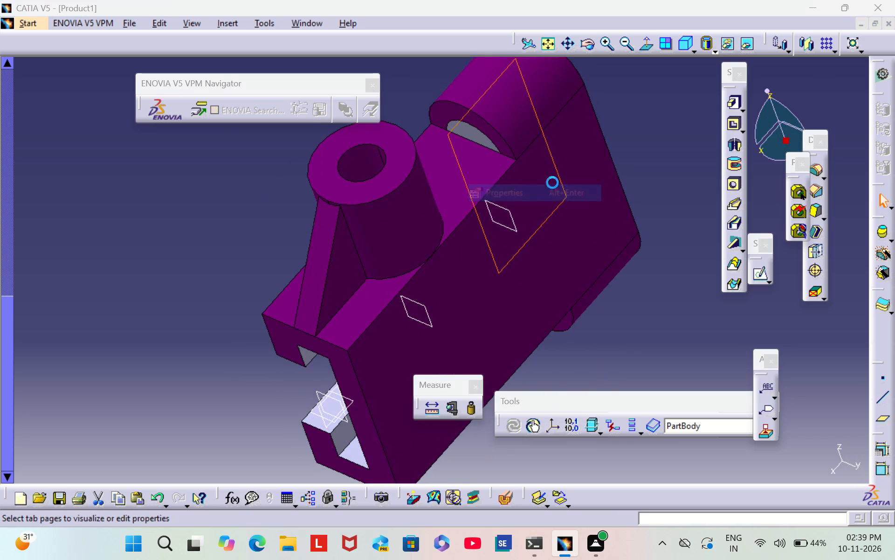
click(629, 154)
click(599, 392)
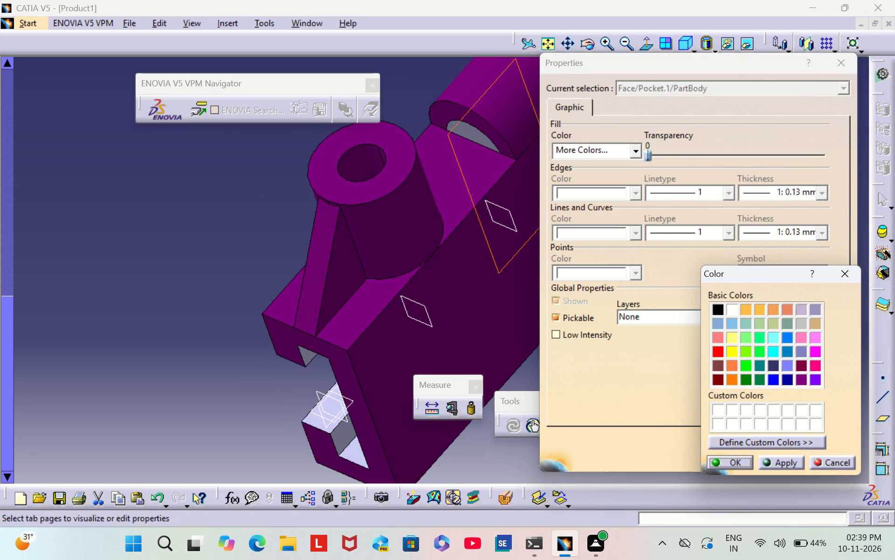
click(799, 383)
click(726, 460)
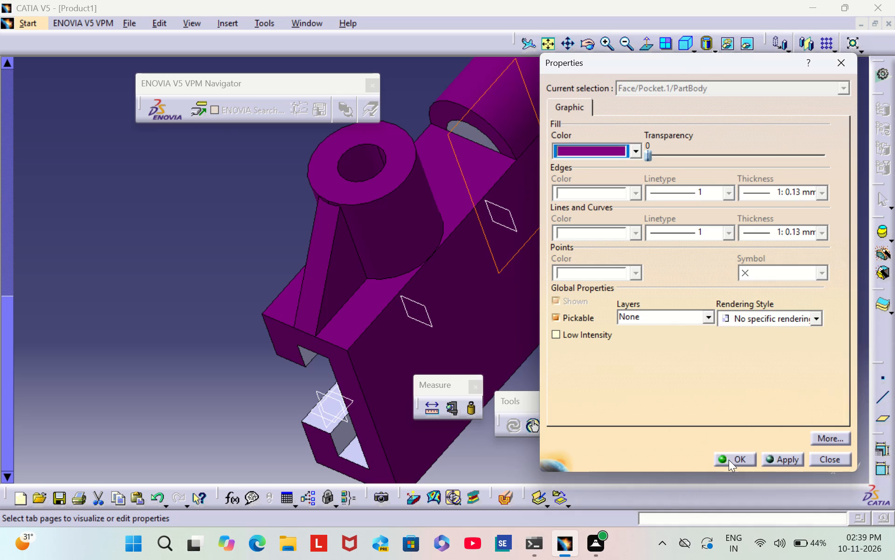
click(730, 459)
click(688, 306)
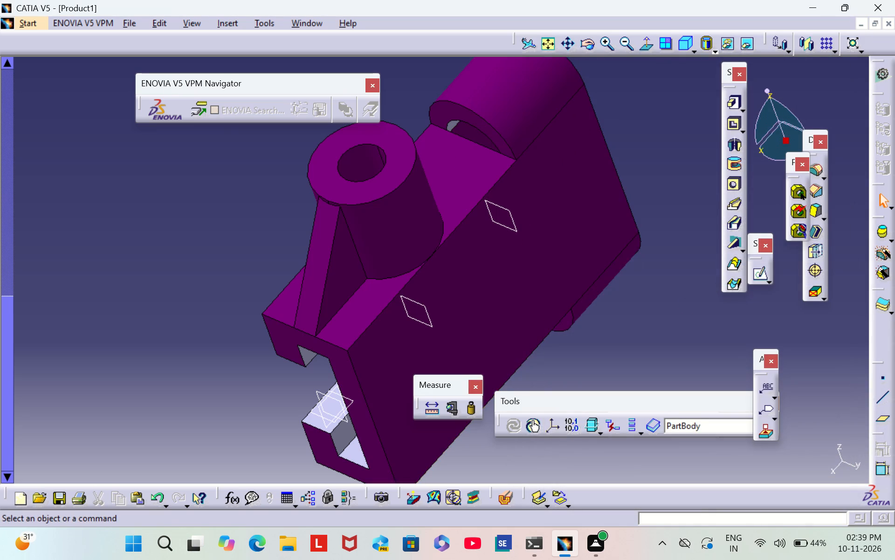
Set the fill colour of the end block's narrow rectangular face between the channel lips to dark purple.
scroll(216, 391, down, 1)
middle_drag(216, 391, 454, 359)
right_drag(217, 390, 454, 359)
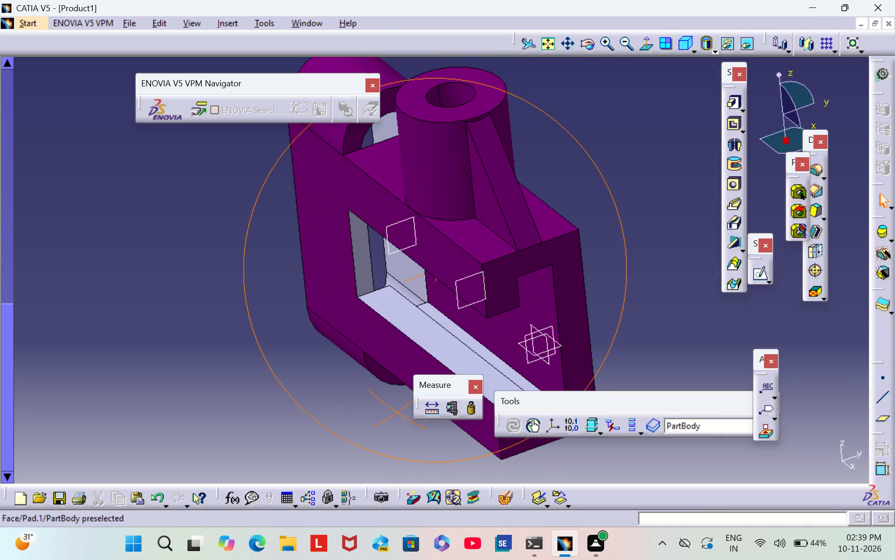
right_click(366, 272)
click(402, 297)
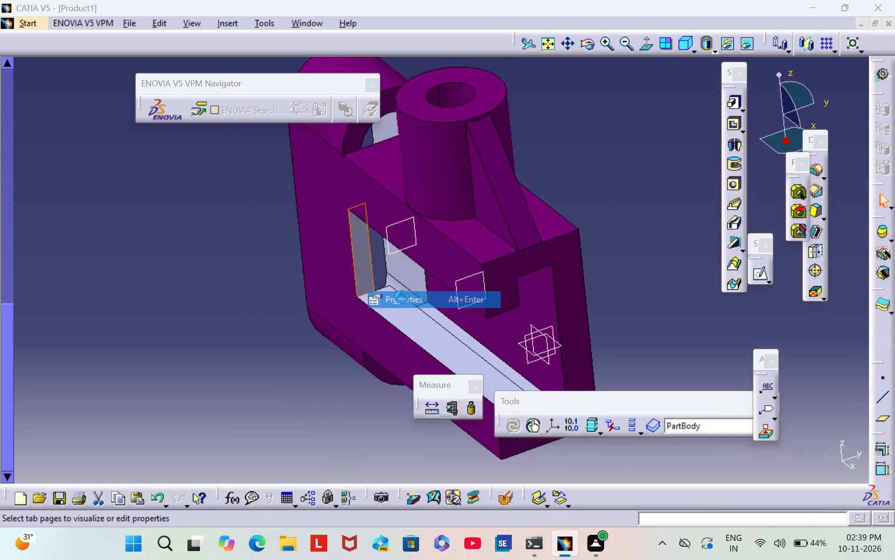
click(624, 155)
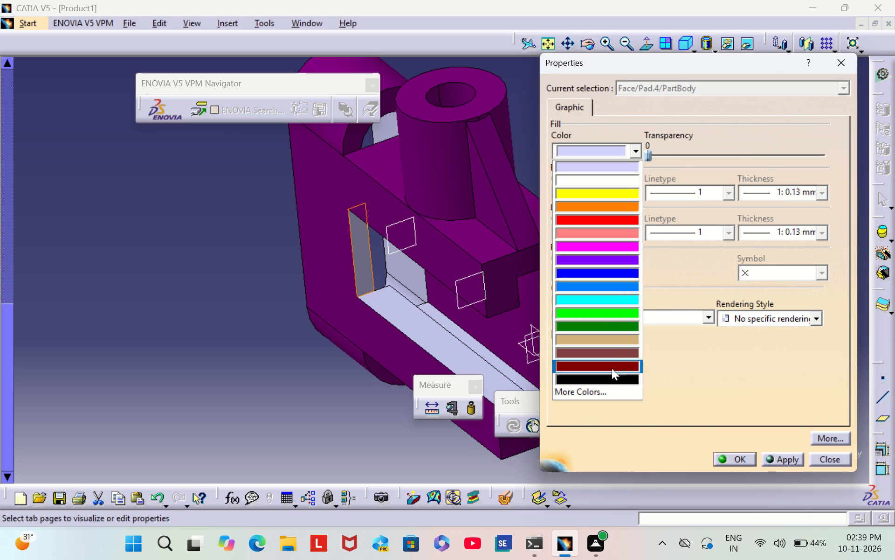
click(608, 387)
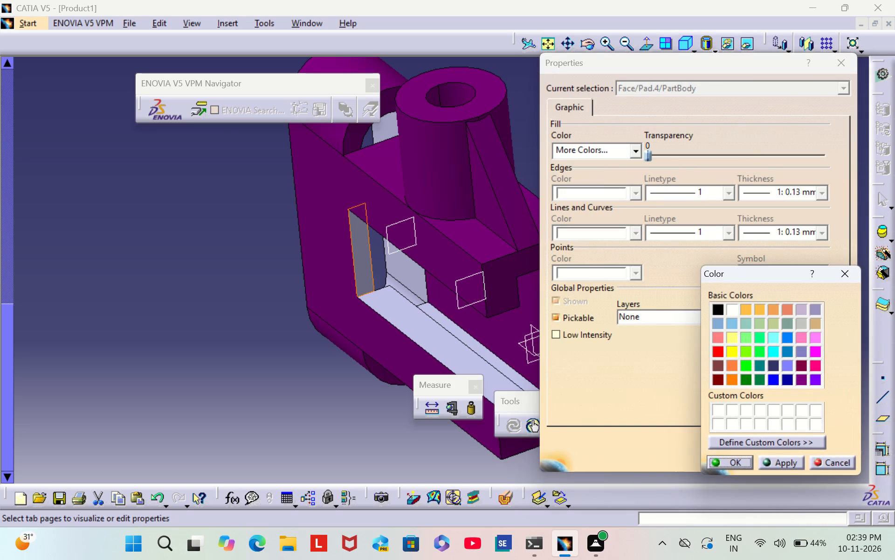
click(803, 382)
click(727, 463)
click(730, 460)
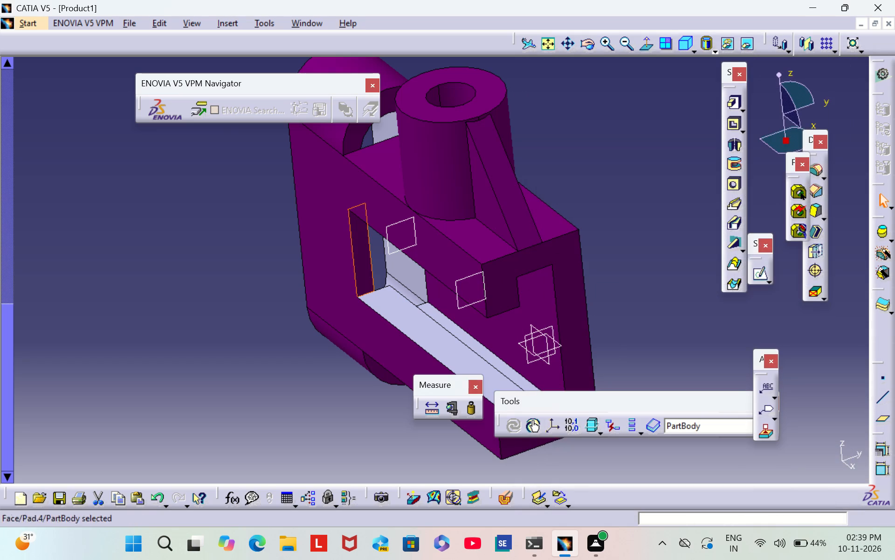
click(667, 303)
Set the fill colour of the long edge face of the channel lip opposite the boss to dark purple.
right_click(448, 350)
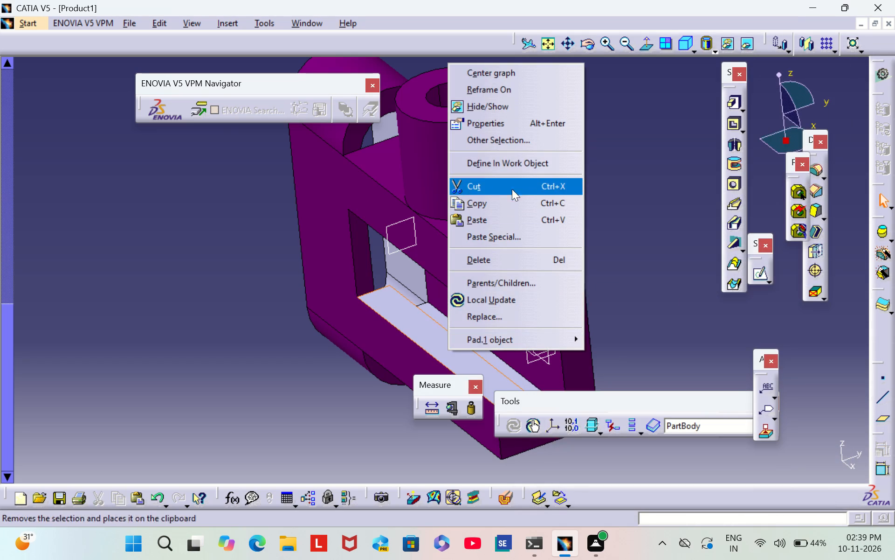
click(517, 119)
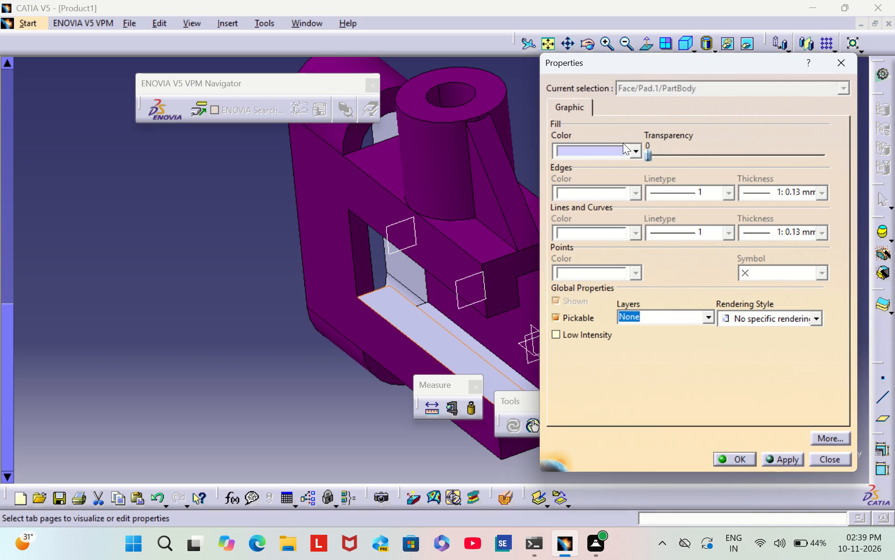
click(623, 143)
click(606, 398)
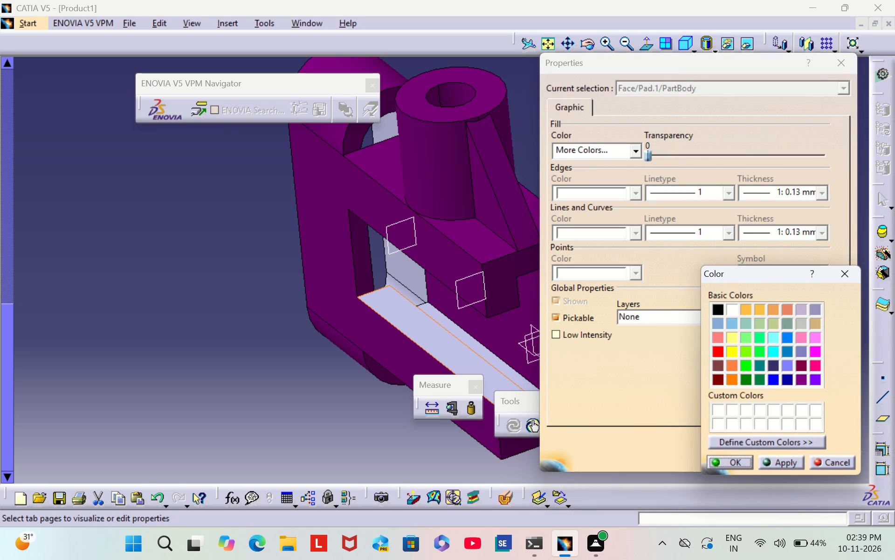
click(802, 378)
click(742, 462)
click(741, 461)
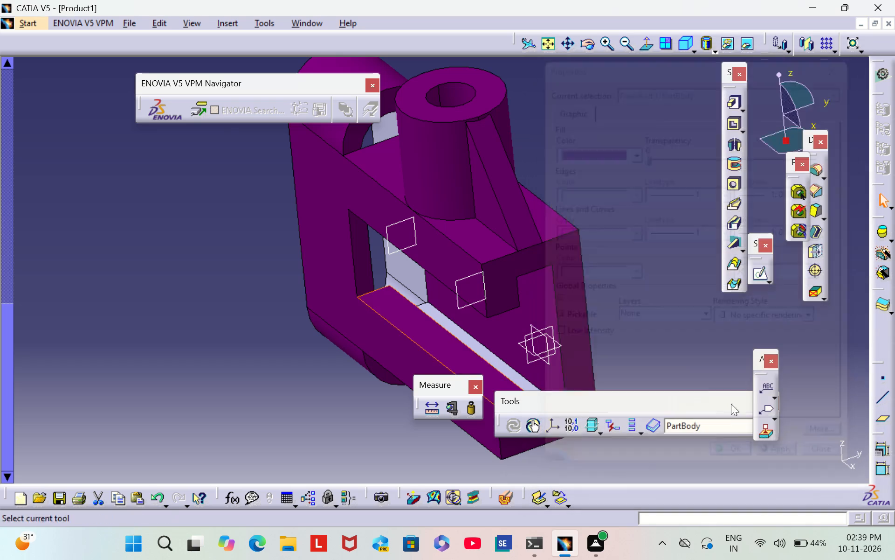
click(690, 288)
Set the fill colour of the slot pocket's flat inner wall farthest from the channel opening to dark purple.
right_click(399, 269)
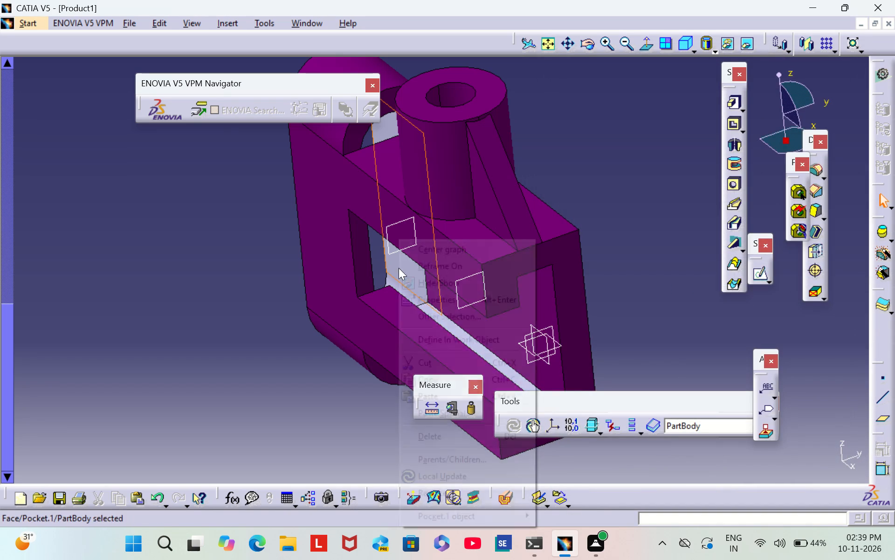
click(439, 299)
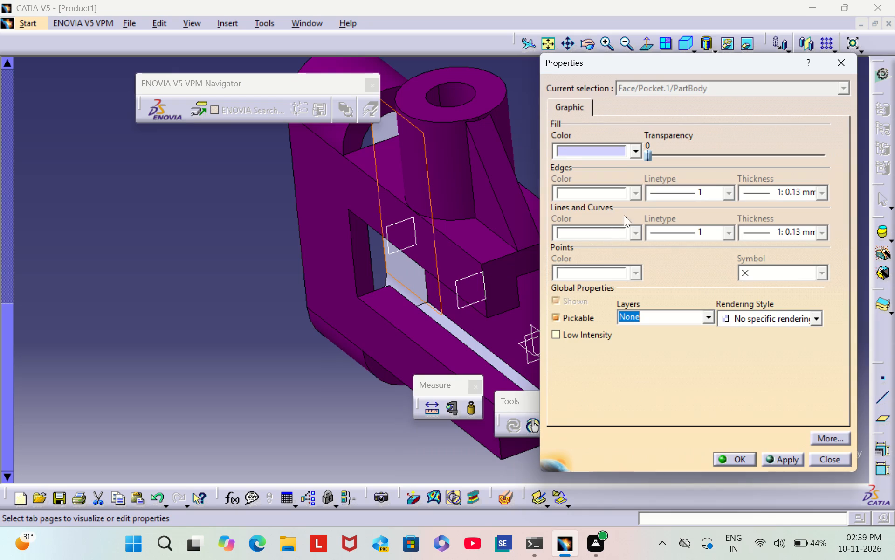
click(628, 148)
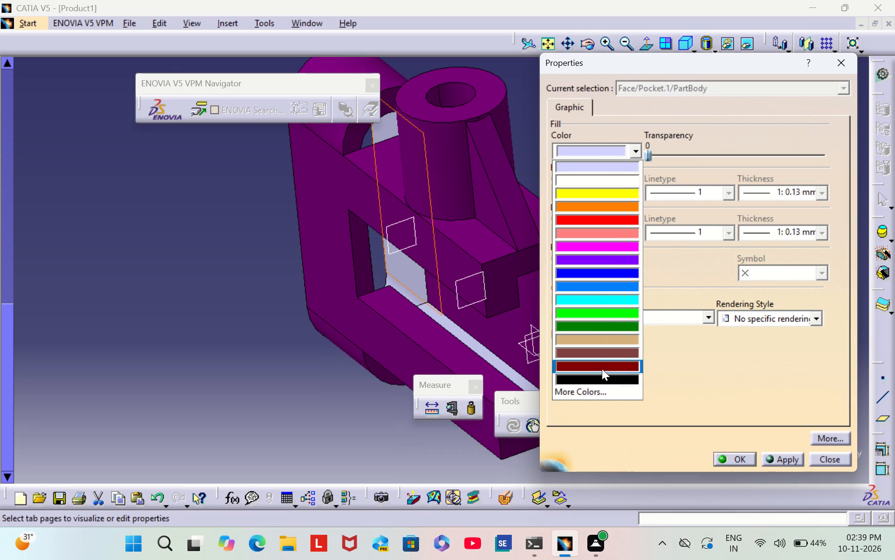
click(607, 390)
click(802, 376)
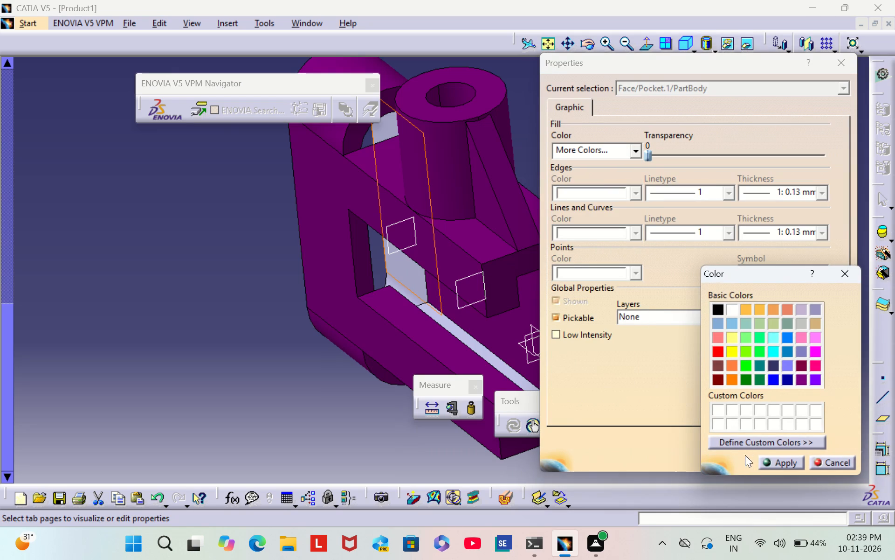
click(745, 460)
click(745, 456)
click(701, 285)
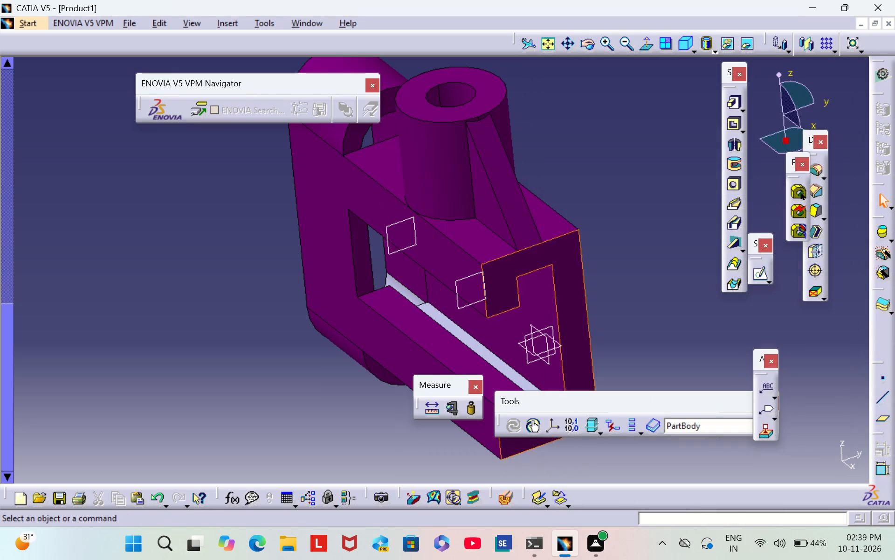
Set the fill colour of the slot pocket's curved end wall opposite the boss to dark purple.
middle_drag(320, 311, 615, 373)
right_drag(320, 311, 615, 373)
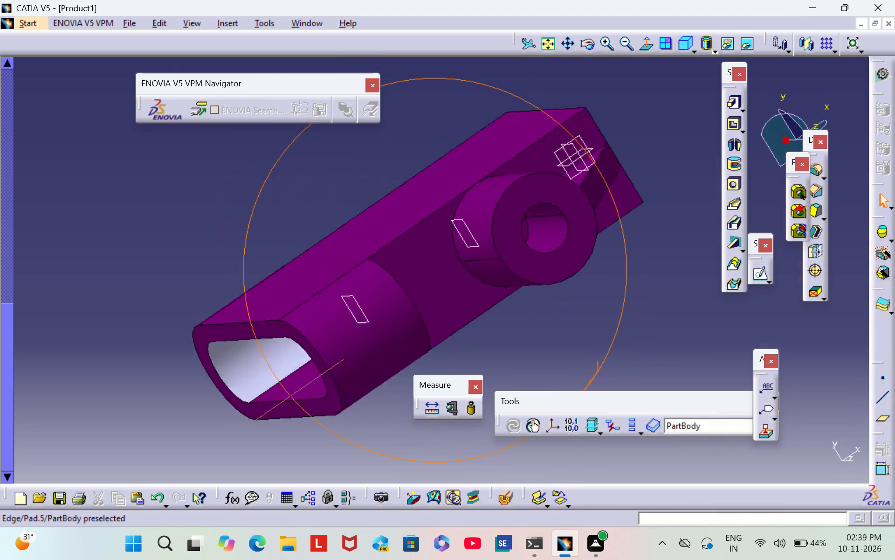
right_drag(615, 373, 654, 347)
middle_drag(615, 373, 654, 347)
right_click(279, 413)
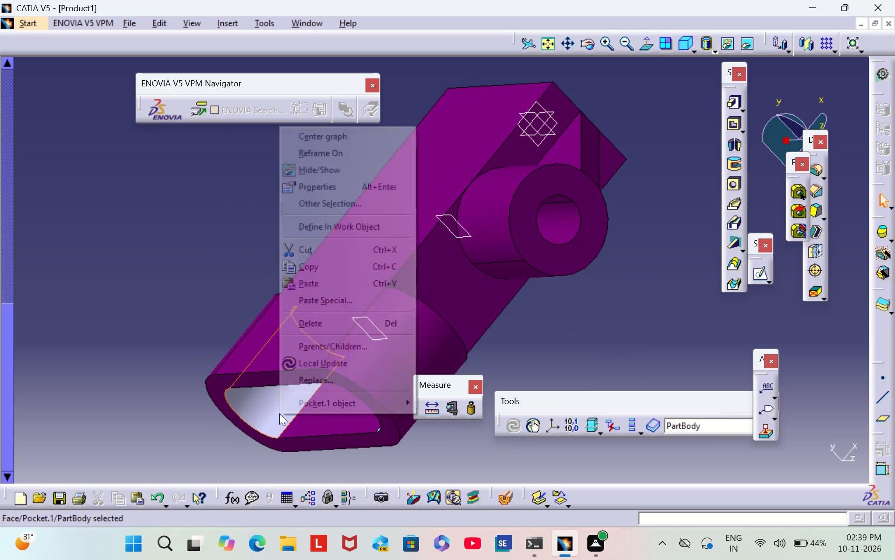
click(332, 192)
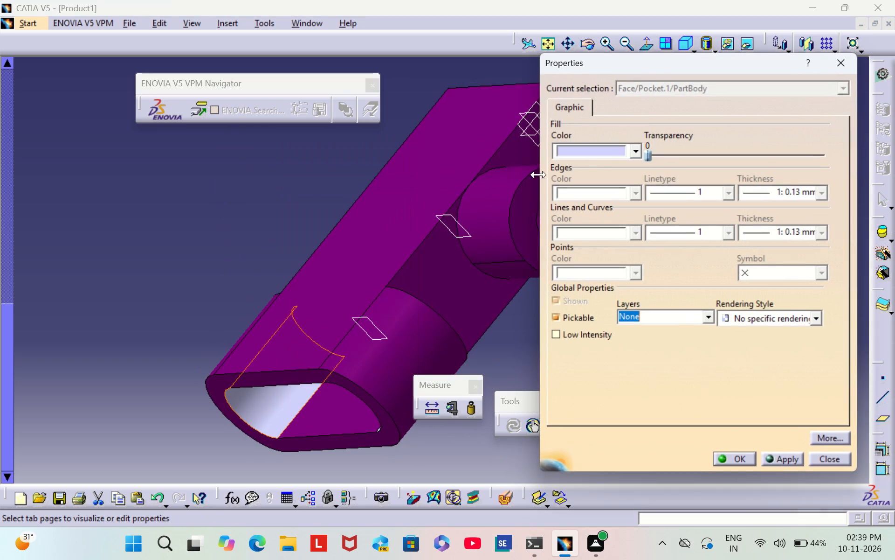
click(602, 151)
click(596, 397)
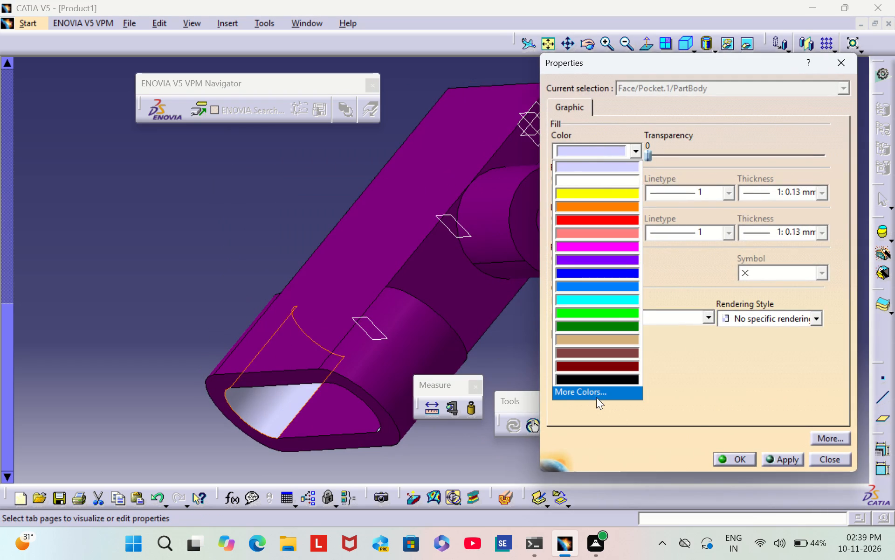
click(799, 384)
click(734, 461)
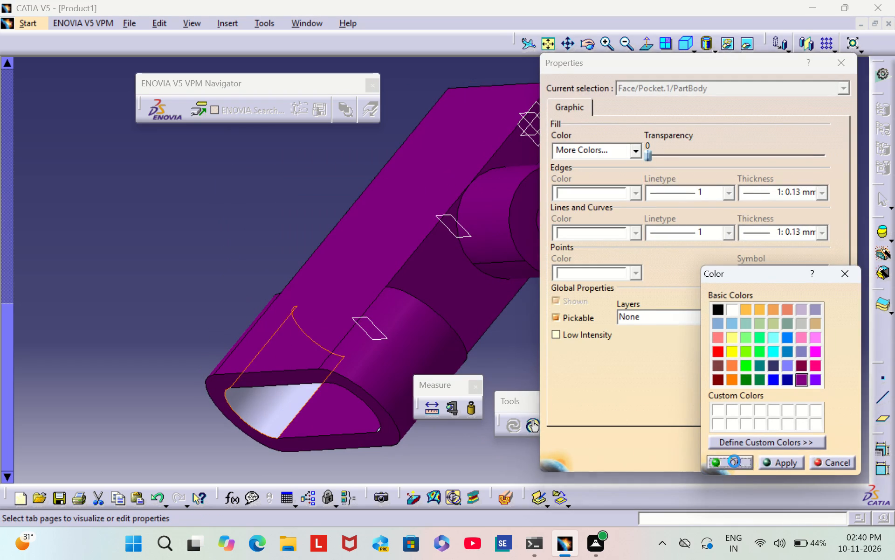
click(736, 456)
click(655, 320)
Set the fill colour of the slot pocket's C-shaped floor face around the channel cavity to dark purple.
middle_drag(647, 308, 621, 263)
right_drag(639, 296, 621, 263)
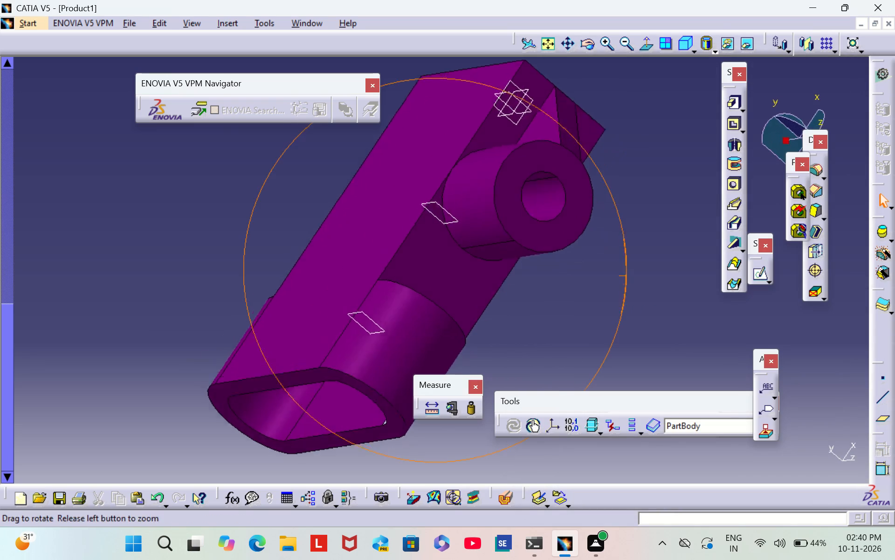
middle_drag(621, 263, 456, 408)
right_drag(621, 263, 456, 408)
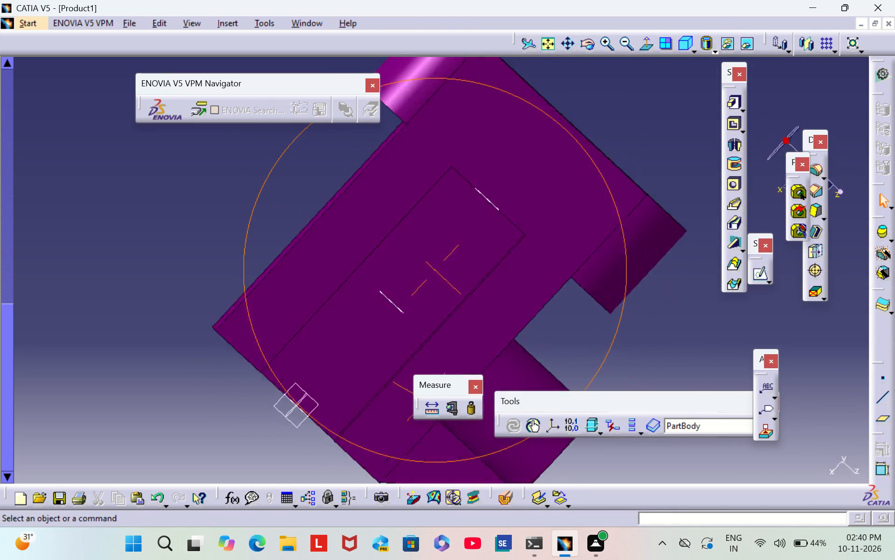
middle_drag(456, 408, 91, 378)
right_drag(456, 408, 91, 378)
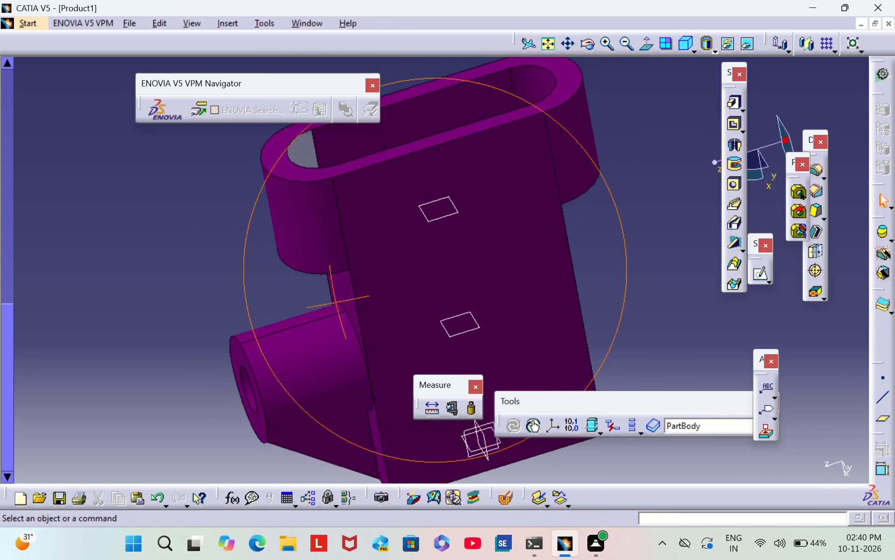
right_drag(91, 378, 197, 498)
middle_drag(91, 378, 206, 487)
scroll(105, 276, down, 1)
middle_drag(105, 276, 107, 278)
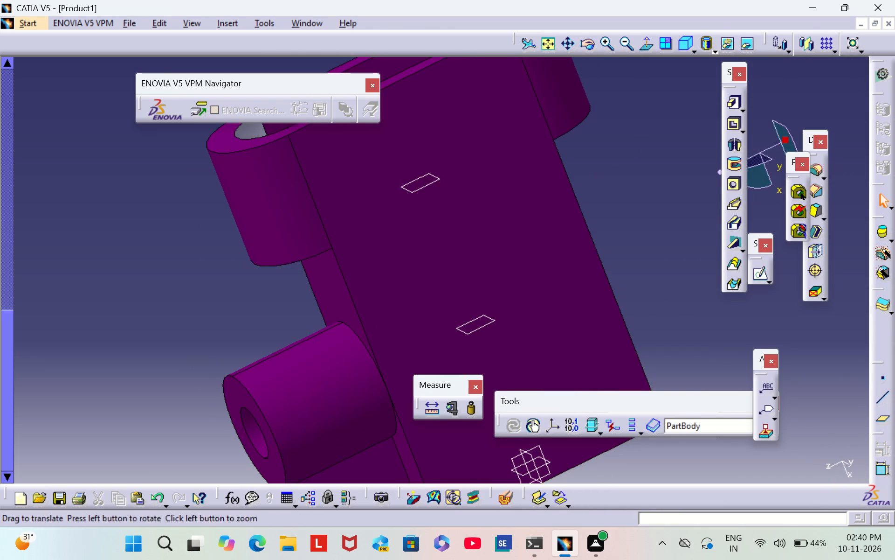
right_drag(108, 279, 516, 387)
scroll(107, 278, down, 1)
middle_drag(107, 278, 517, 387)
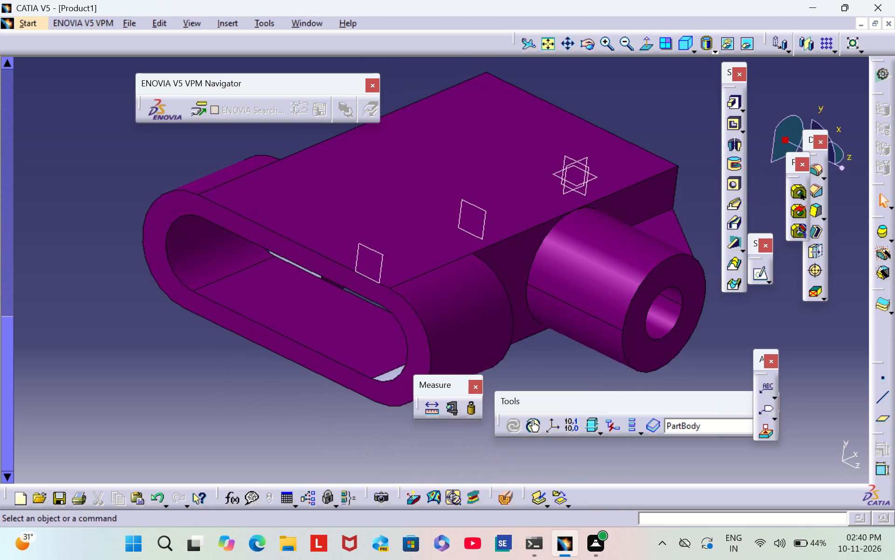
middle_drag(136, 394, 329, 254)
right_drag(139, 393, 329, 253)
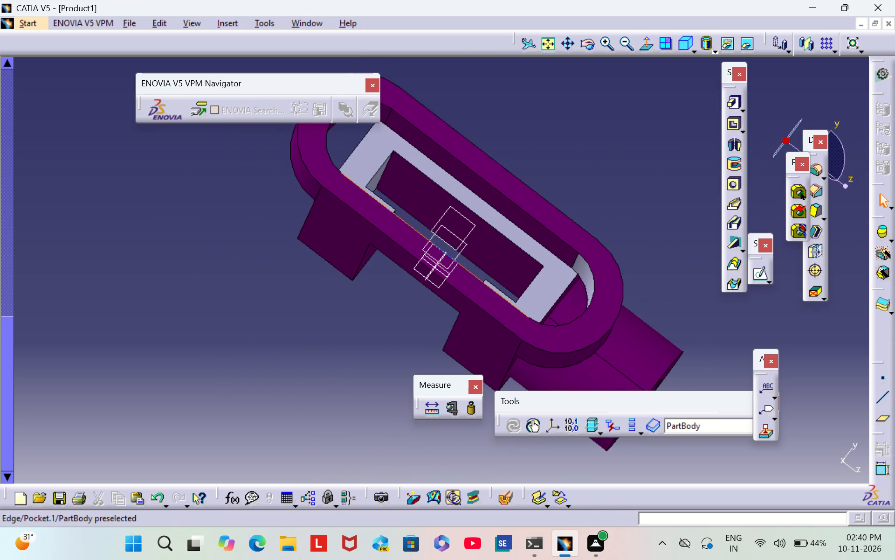
right_click(365, 150)
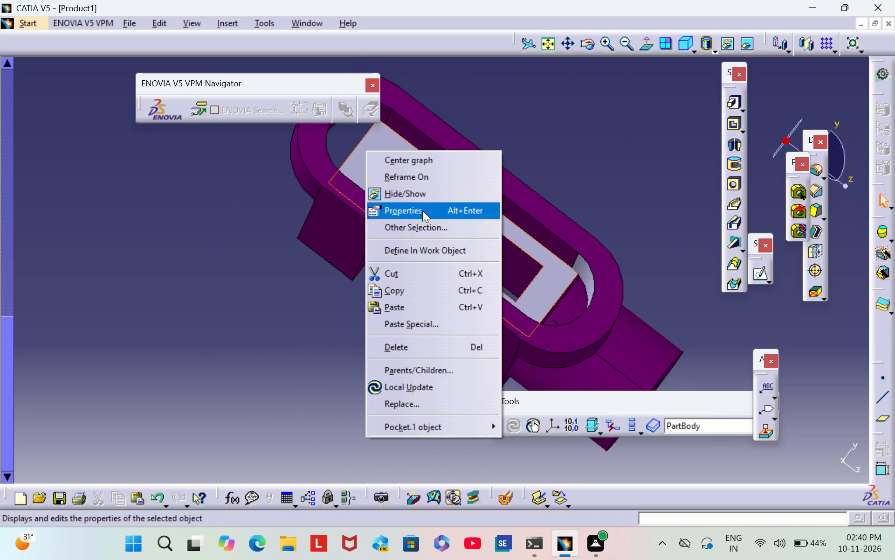
click(422, 210)
click(618, 154)
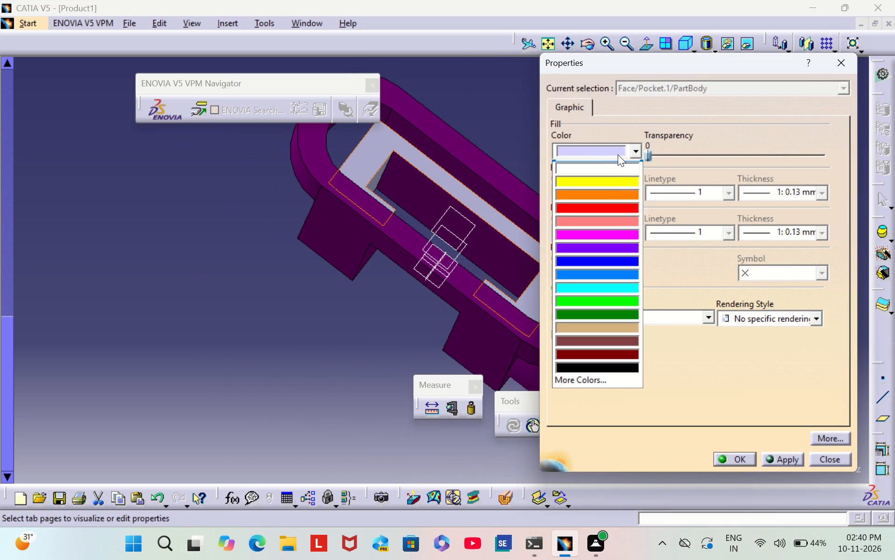
click(590, 390)
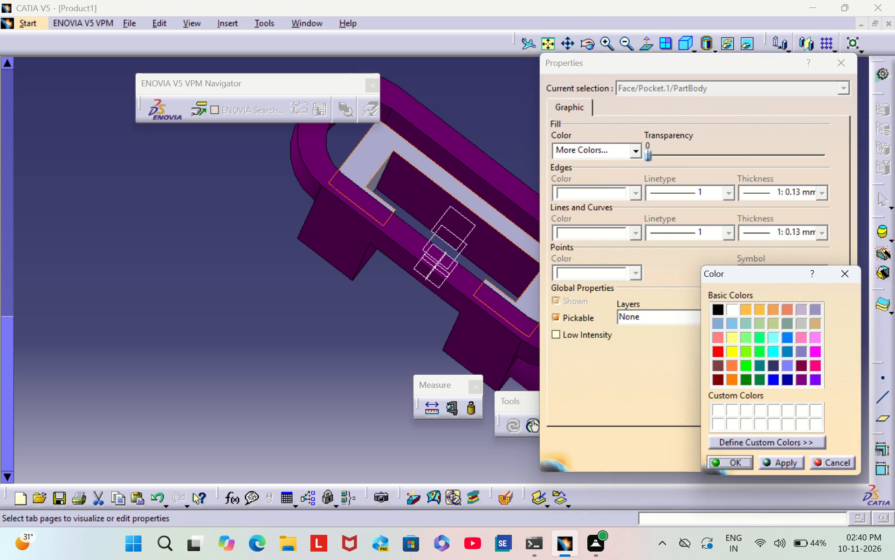
click(799, 385)
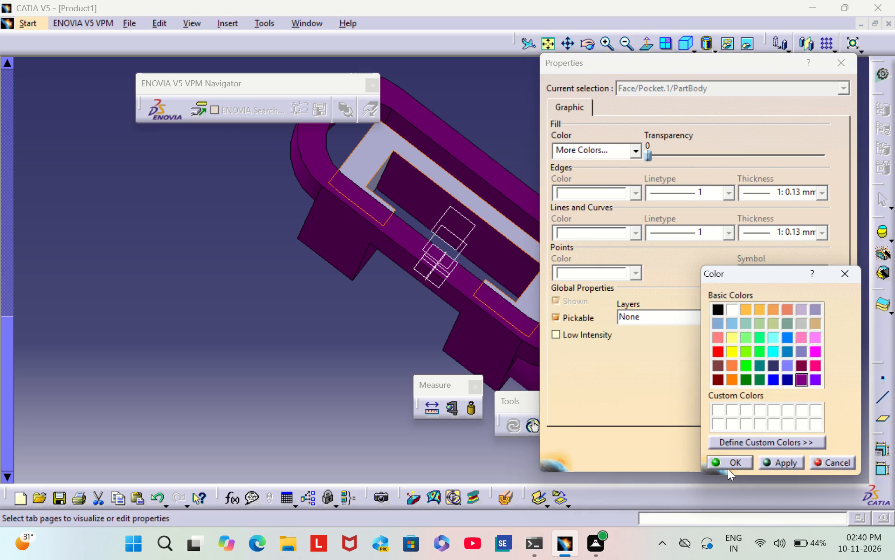
click(728, 468)
drag(737, 460, 737, 448)
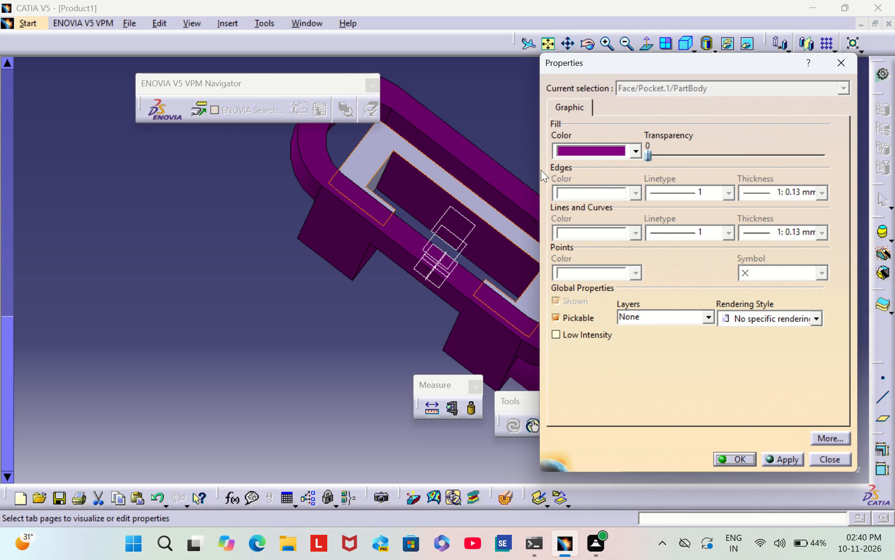
click(744, 455)
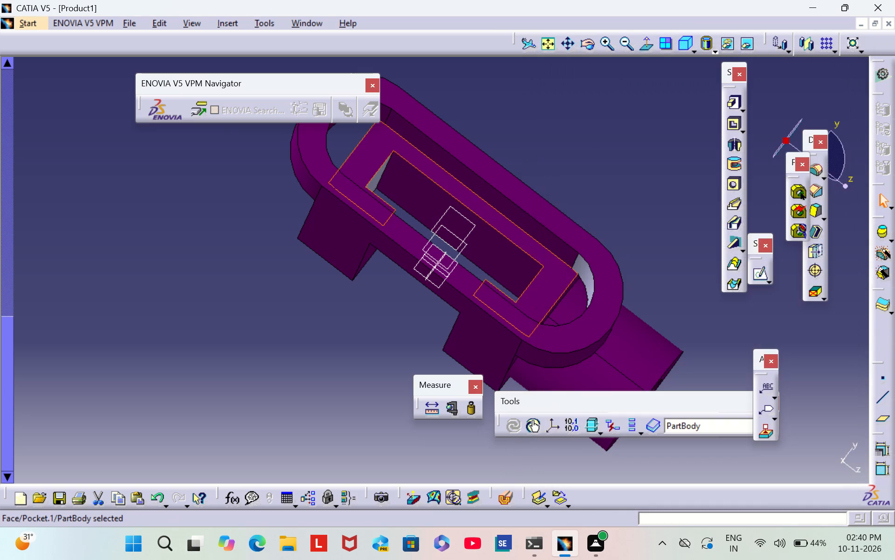
click(603, 179)
Set the fill colour of the slot pocket's curved end wall nearest the boss to dark purple.
scroll(561, 140, down, 2)
middle_drag(561, 140, 602, 174)
right_drag(561, 139, 602, 174)
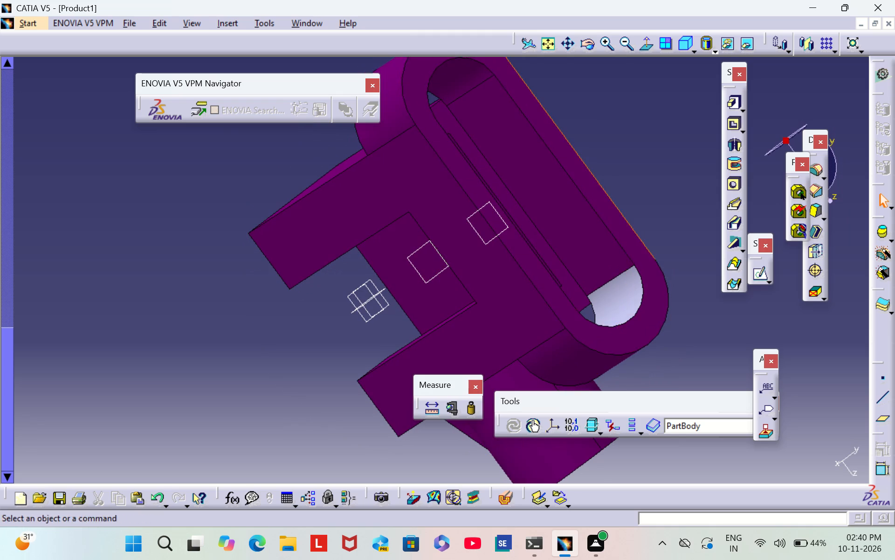
right_click(610, 287)
click(649, 298)
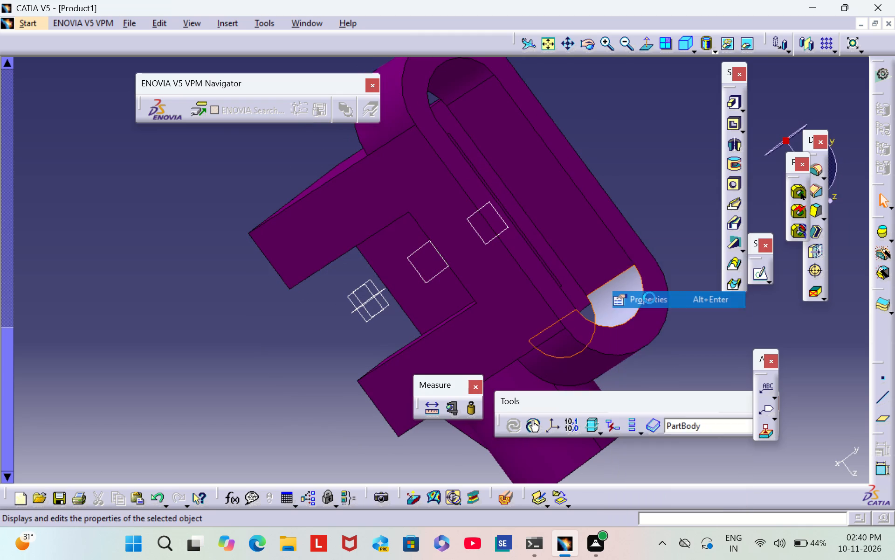
click(627, 150)
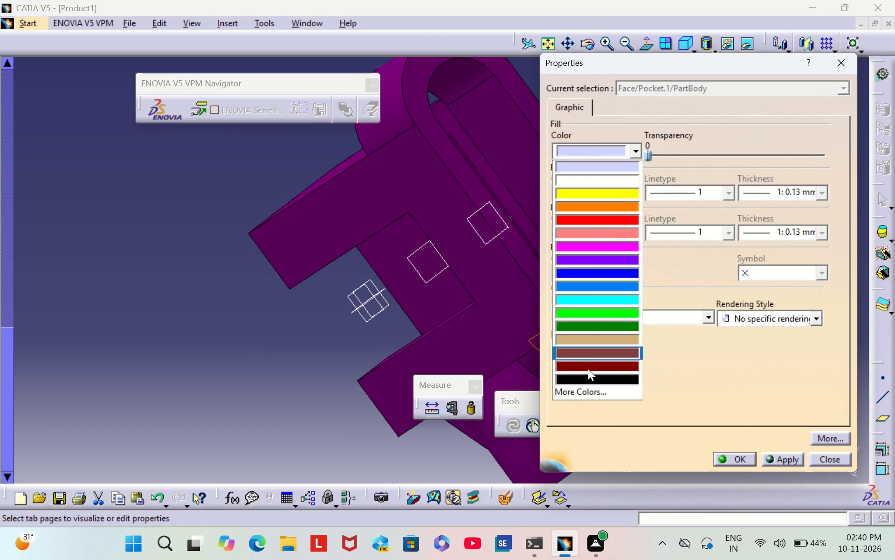
click(593, 395)
click(799, 380)
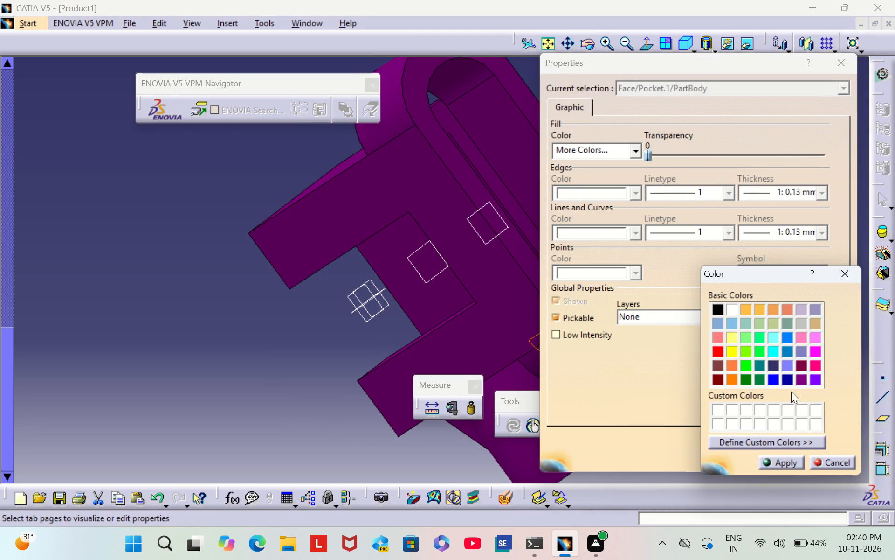
click(724, 460)
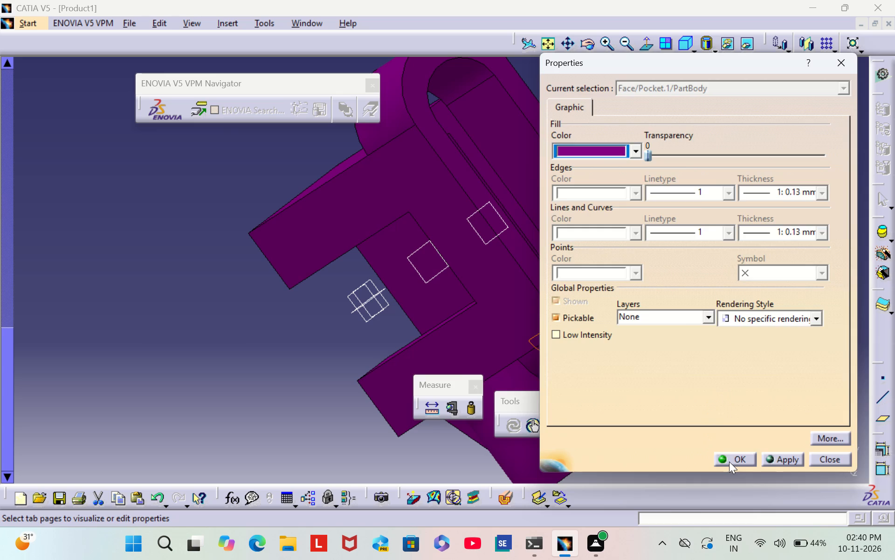
click(729, 462)
click(652, 202)
Set the fill colour of the inner face, toward the web, of the channel lip opposite the boss to dark purple.
scroll(290, 368, down, 2)
middle_drag(290, 368, 293, 367)
right_drag(290, 368, 293, 367)
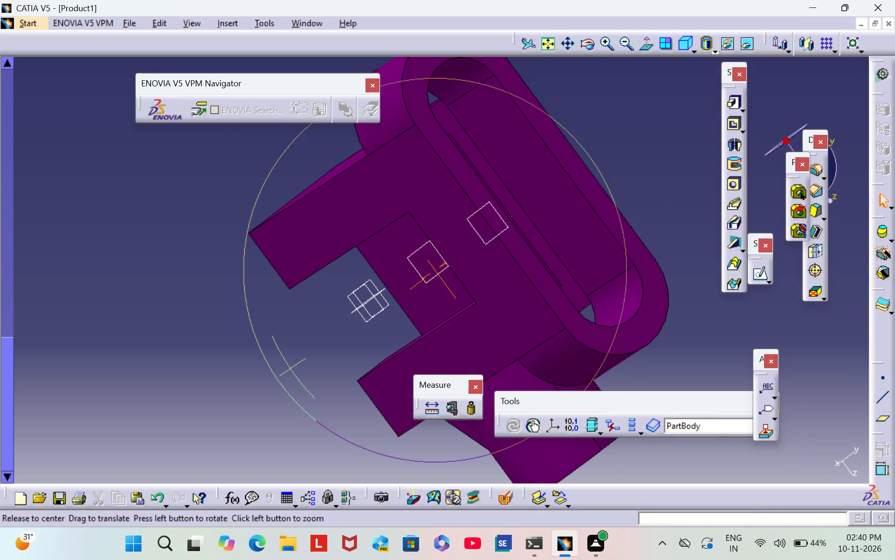
middle_drag(293, 367, 141, 278)
right_drag(293, 367, 141, 278)
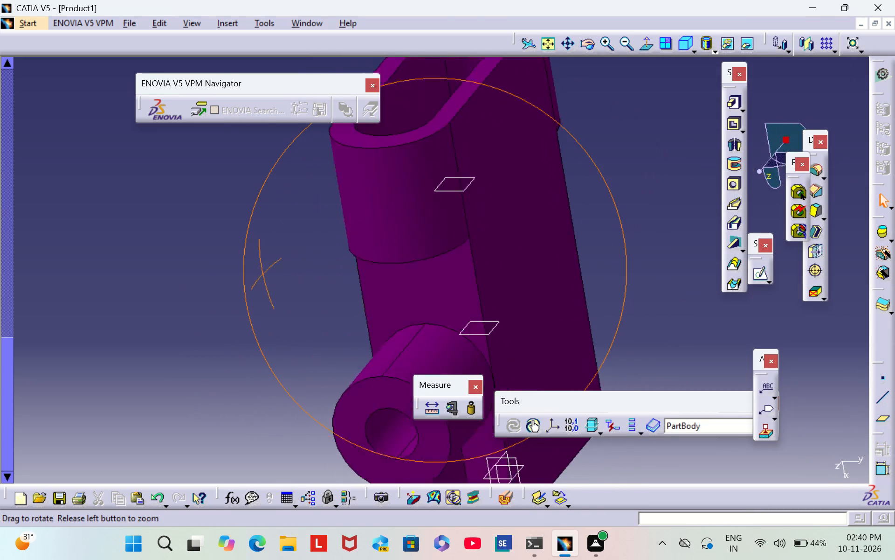
middle_drag(141, 278, 607, 94)
right_drag(141, 278, 607, 94)
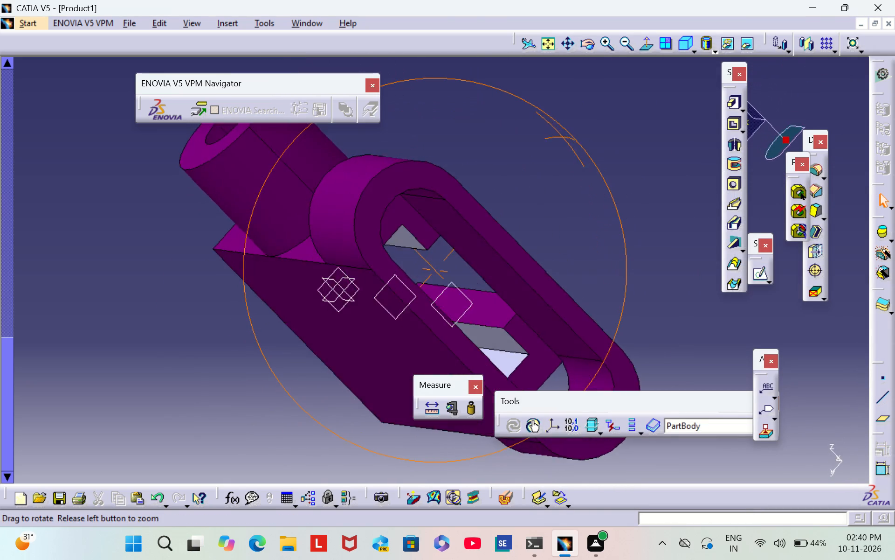
middle_drag(607, 94, 618, 106)
right_drag(607, 94, 618, 106)
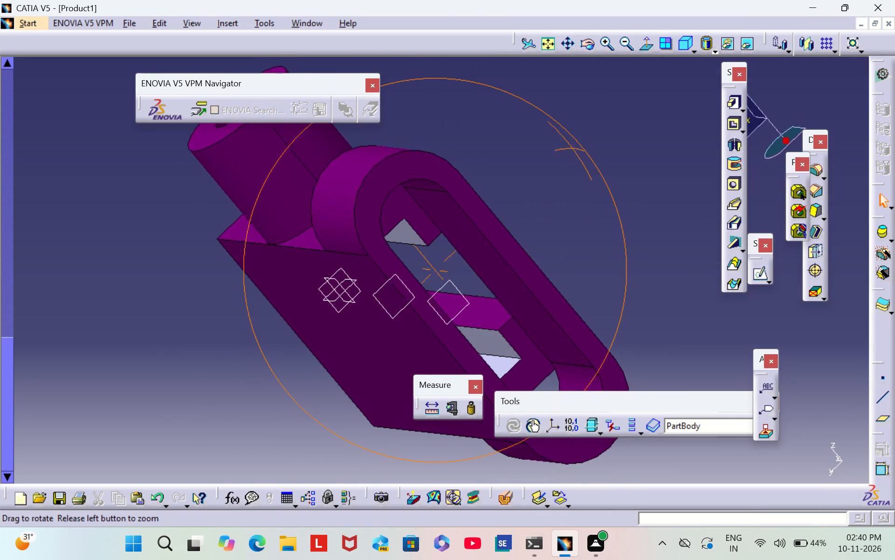
right_drag(618, 106, 571, 67)
middle_drag(618, 106, 571, 67)
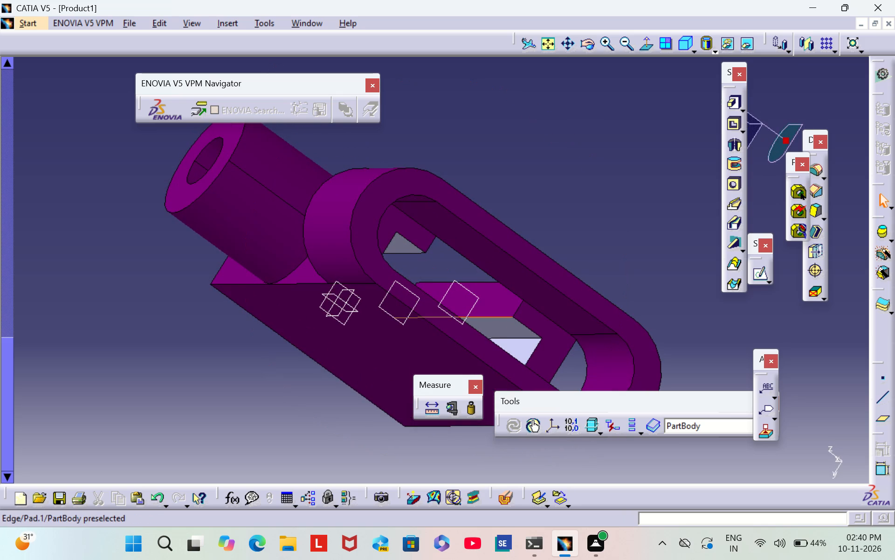
right_click(506, 325)
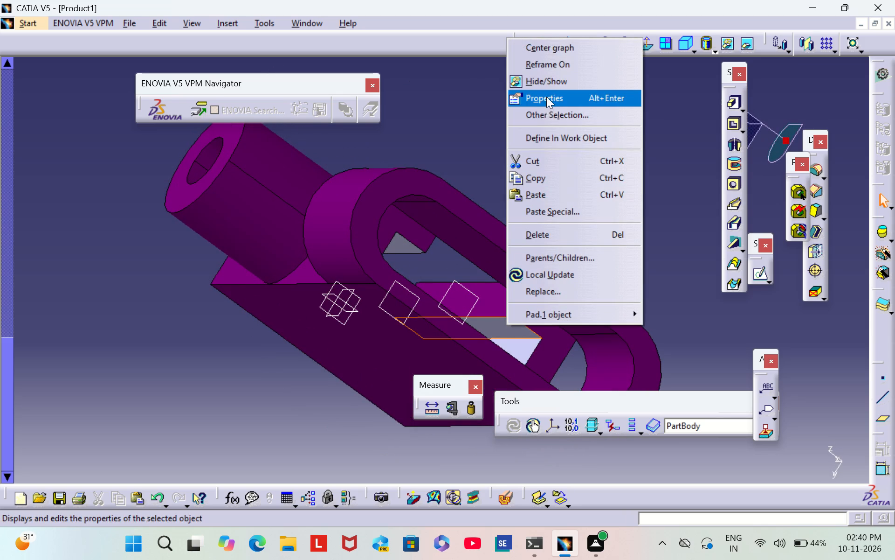
click(546, 96)
click(621, 146)
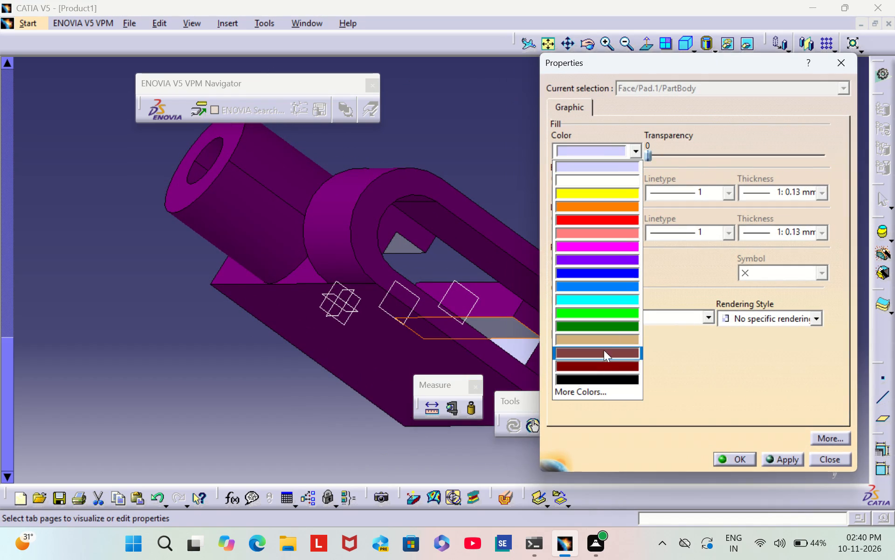
click(599, 391)
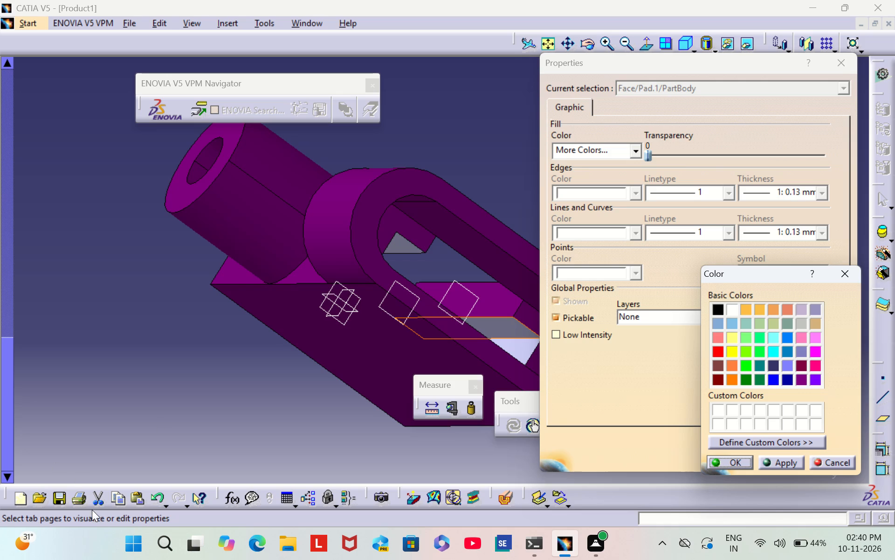
click(803, 383)
click(730, 467)
click(737, 457)
click(592, 226)
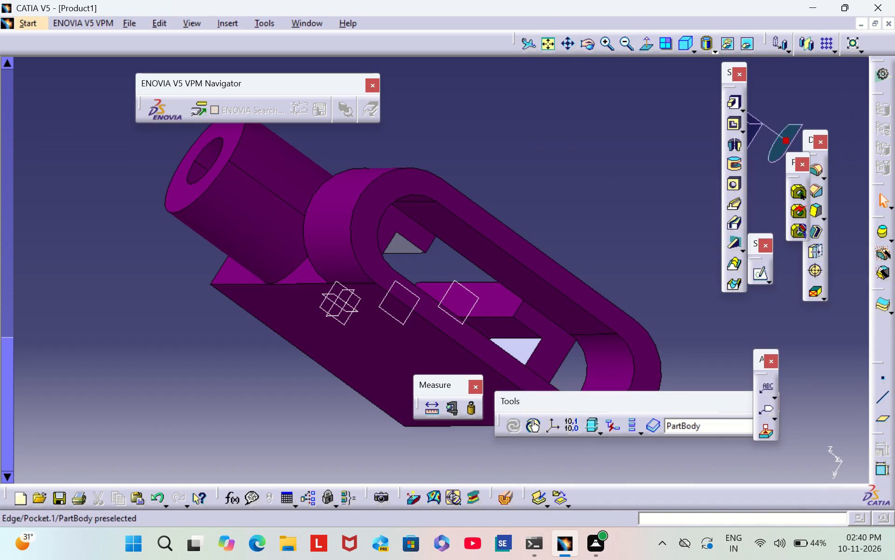
Set the fill colour of the inner face, toward the web, of the channel lip nearest the boss to dark purple.
right_click(393, 247)
click(443, 301)
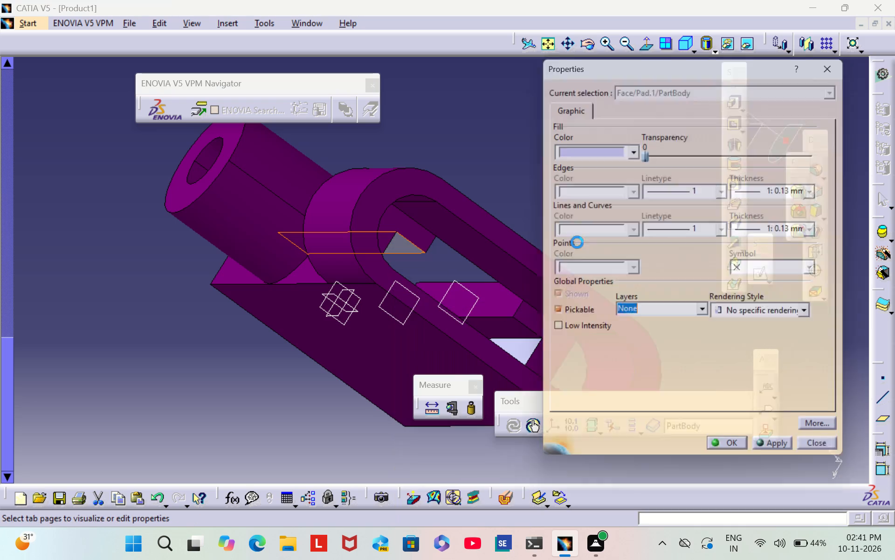
click(611, 158)
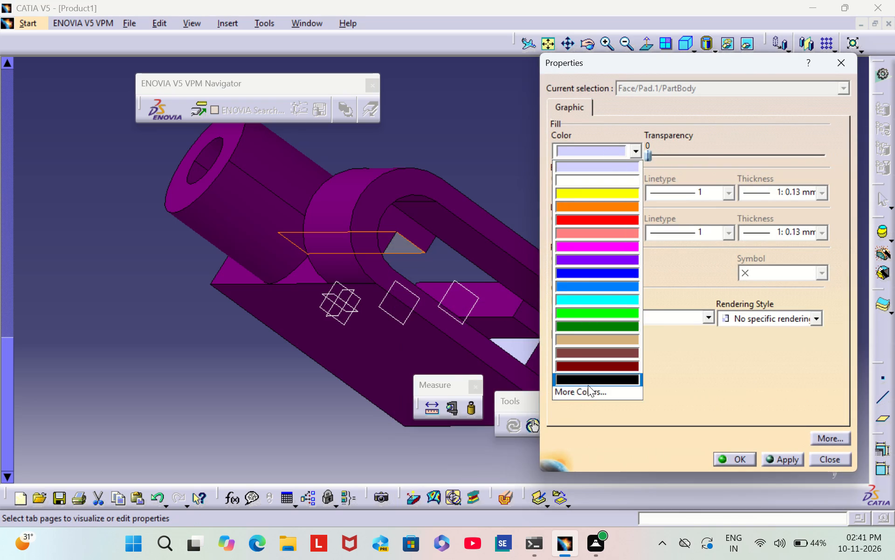
click(588, 385)
click(601, 155)
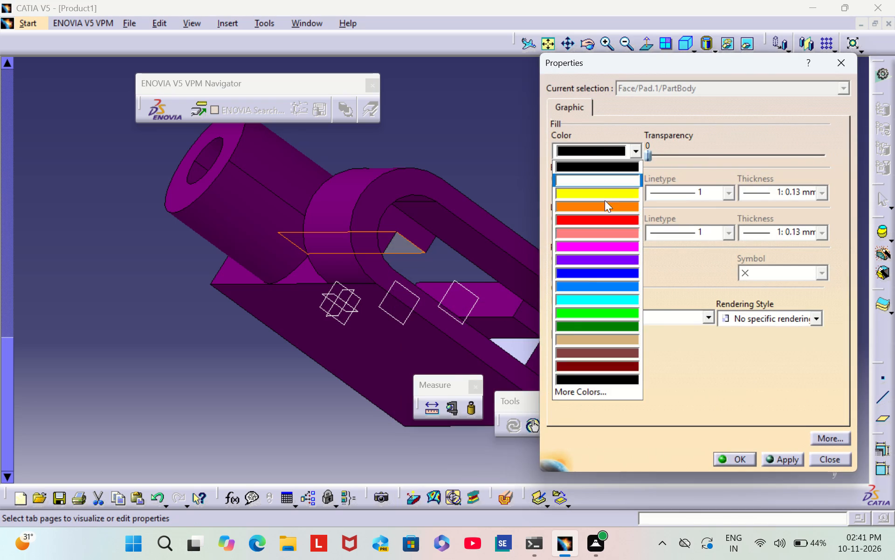
click(580, 397)
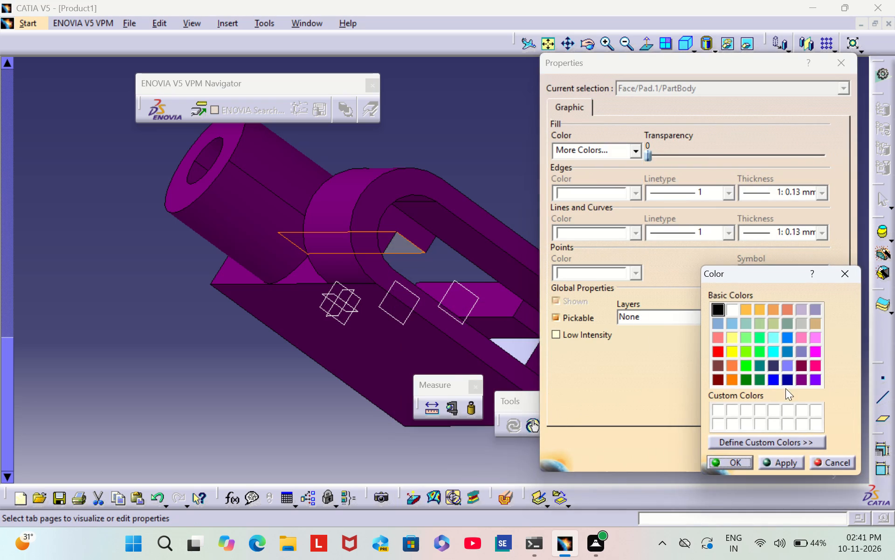
click(798, 378)
click(730, 461)
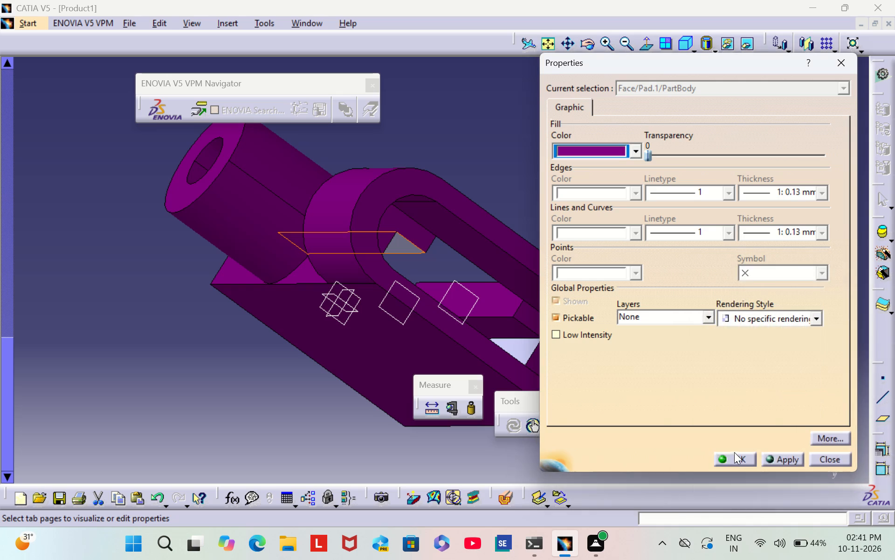
click(734, 452)
click(596, 223)
Set the fill colour of the inner face of the channel flange opposite the boss to dark purple.
scroll(596, 223, down, 1)
middle_drag(596, 221, 536, 217)
right_drag(596, 221, 536, 217)
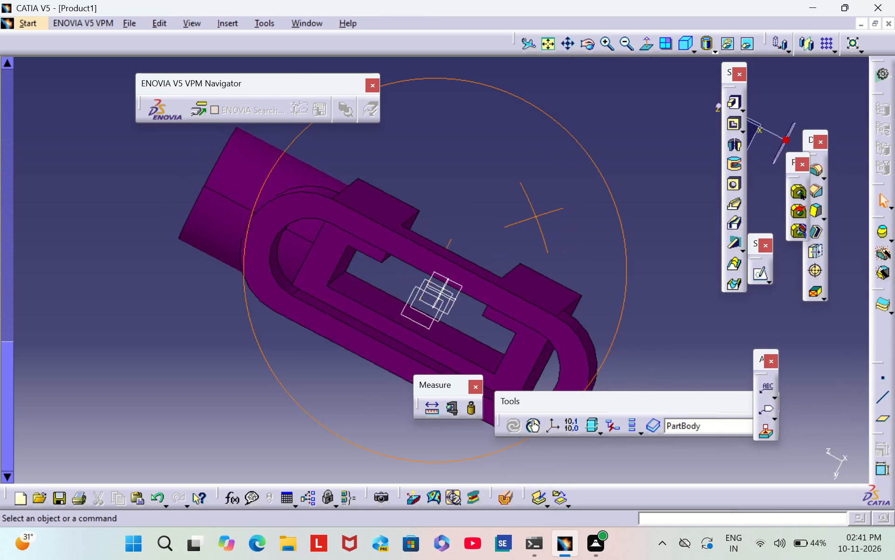
right_drag(536, 217, 565, 268)
middle_drag(536, 217, 565, 268)
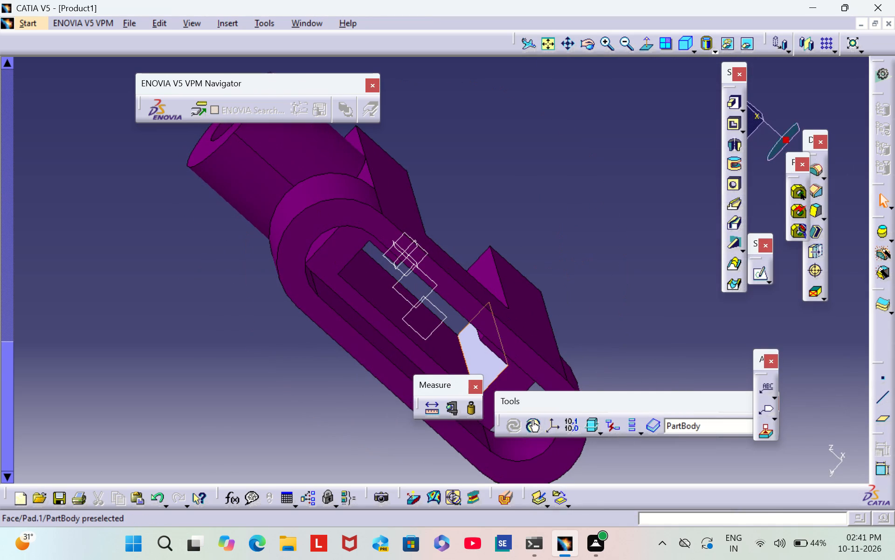
right_click(475, 364)
click(543, 142)
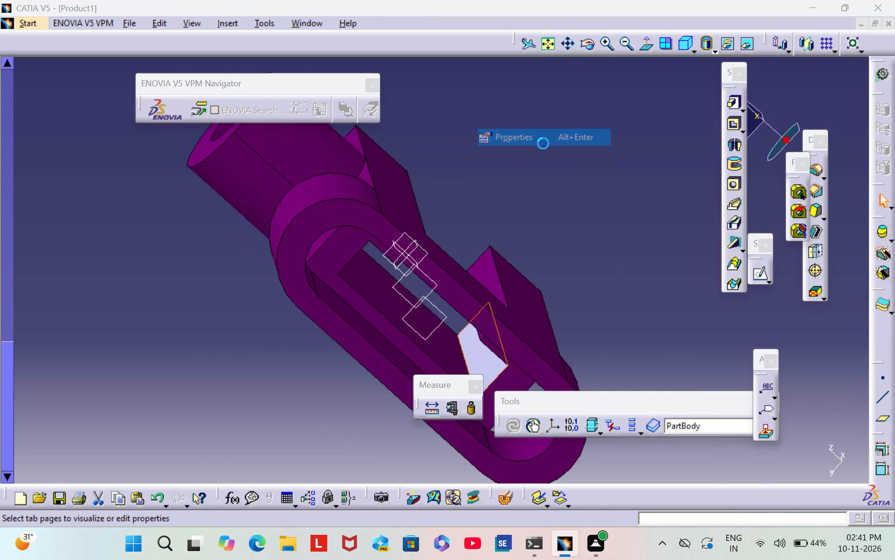
click(626, 150)
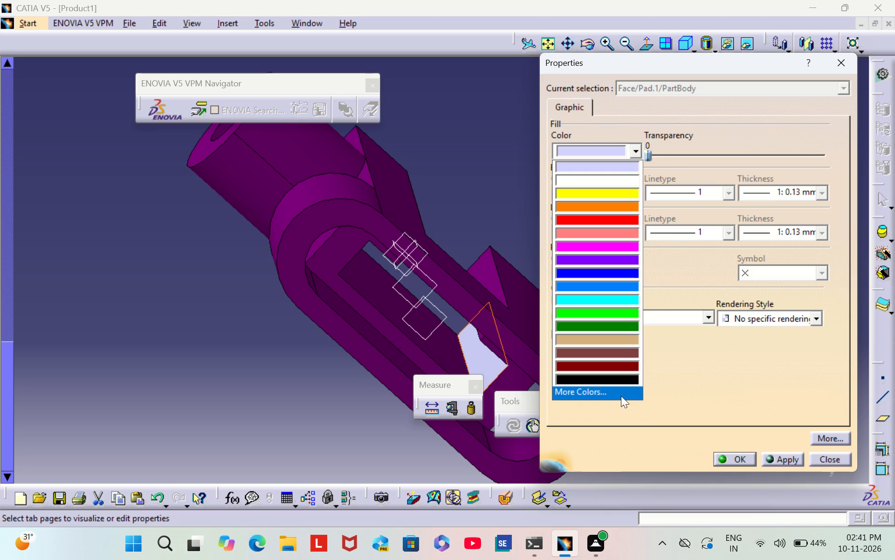
click(616, 398)
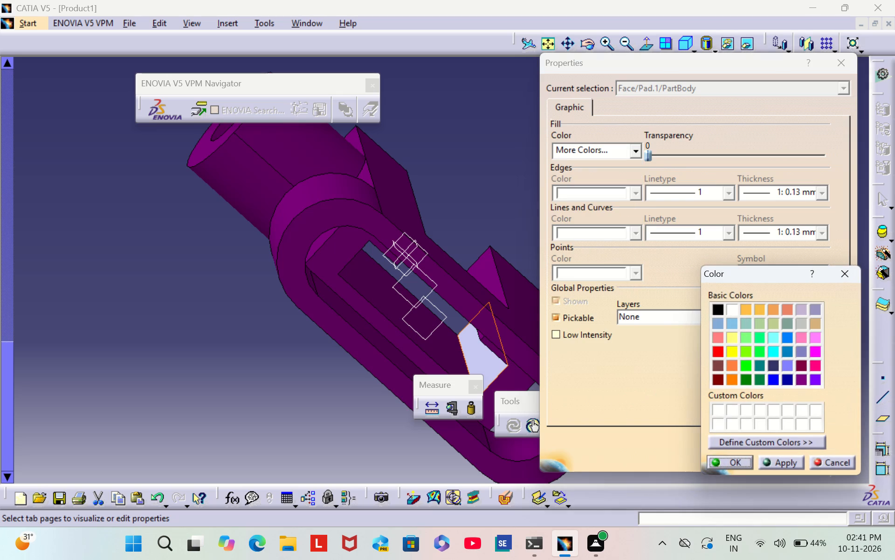
click(805, 381)
click(736, 462)
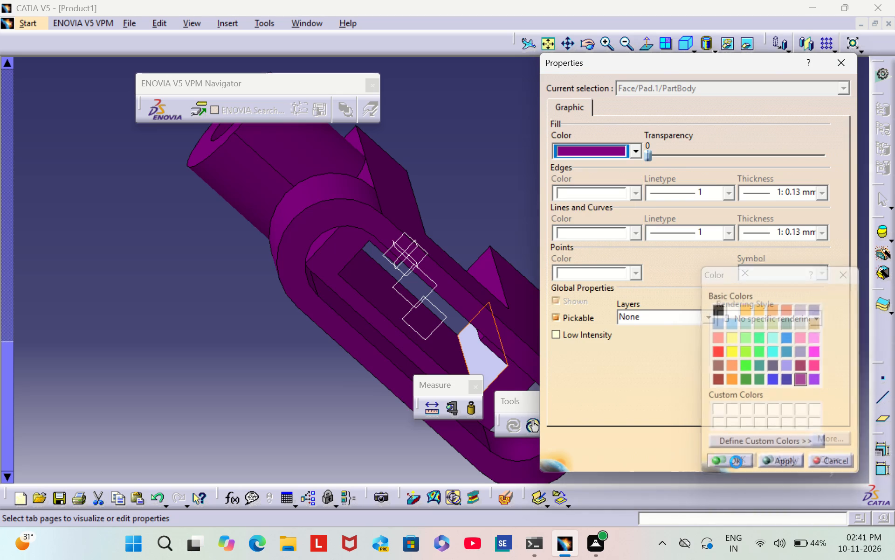
click(737, 455)
click(565, 238)
Examine the part from several sides for uncoloured faces and show it enlarged in the isometric view.
middle_drag(565, 238, 641, 320)
right_drag(565, 238, 641, 320)
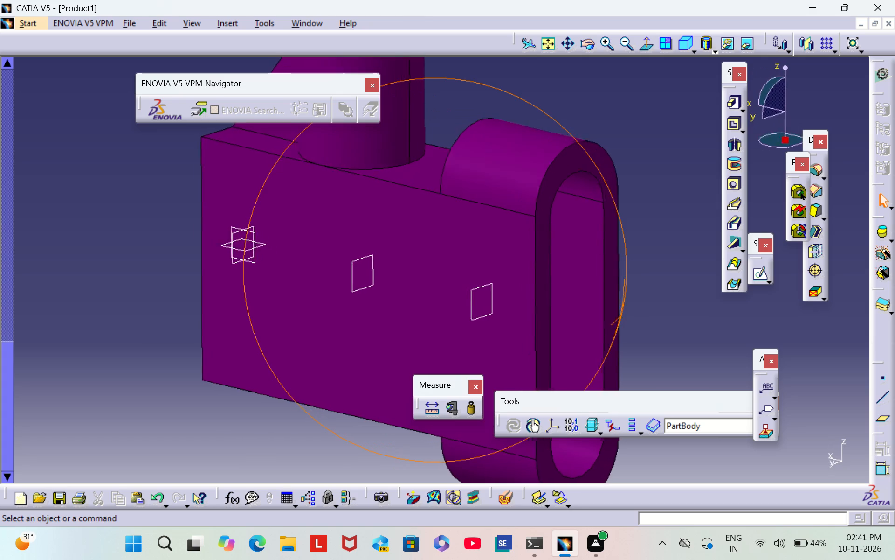
middle_drag(641, 320, 415, 436)
right_drag(641, 320, 415, 436)
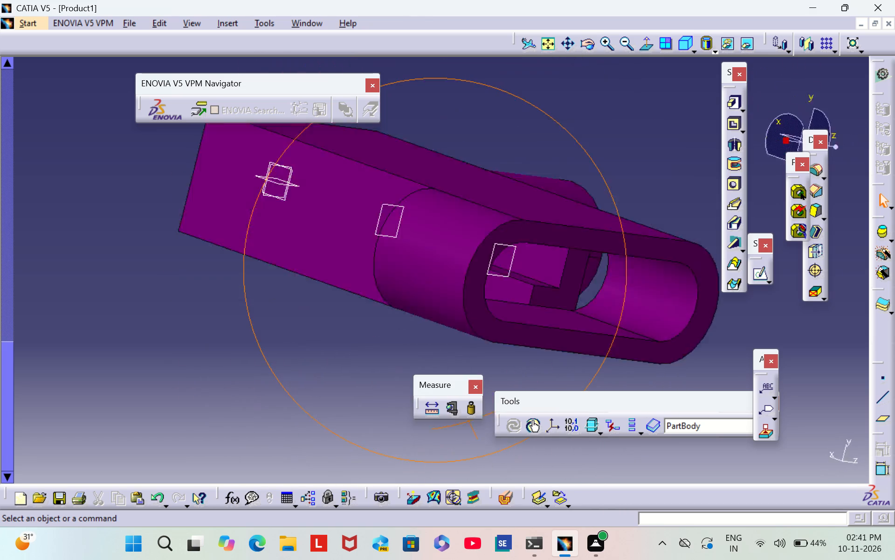
right_drag(415, 436, 617, 155)
middle_drag(415, 436, 617, 155)
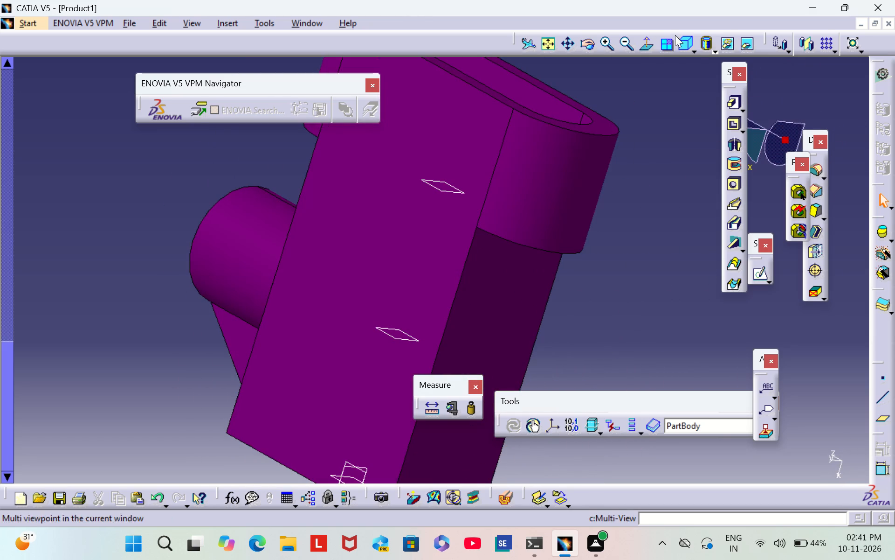
click(686, 47)
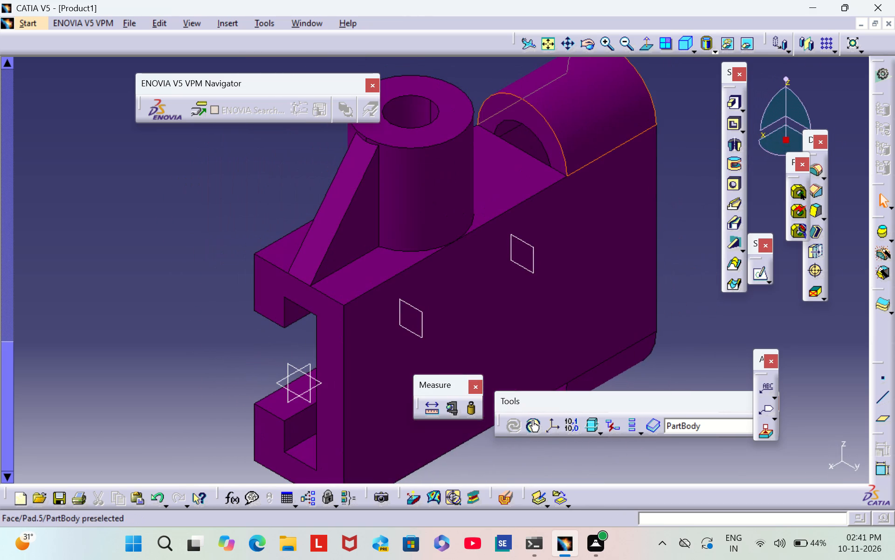
click(547, 49)
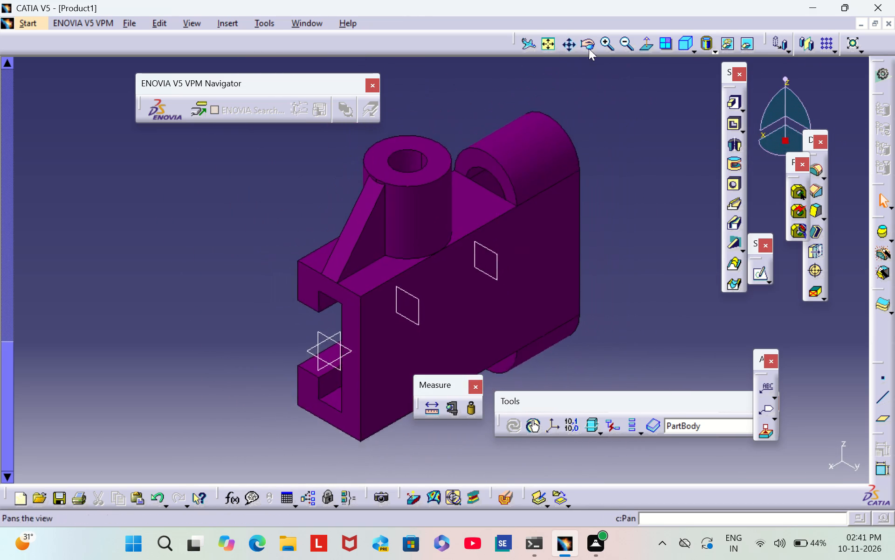
double_click(602, 44)
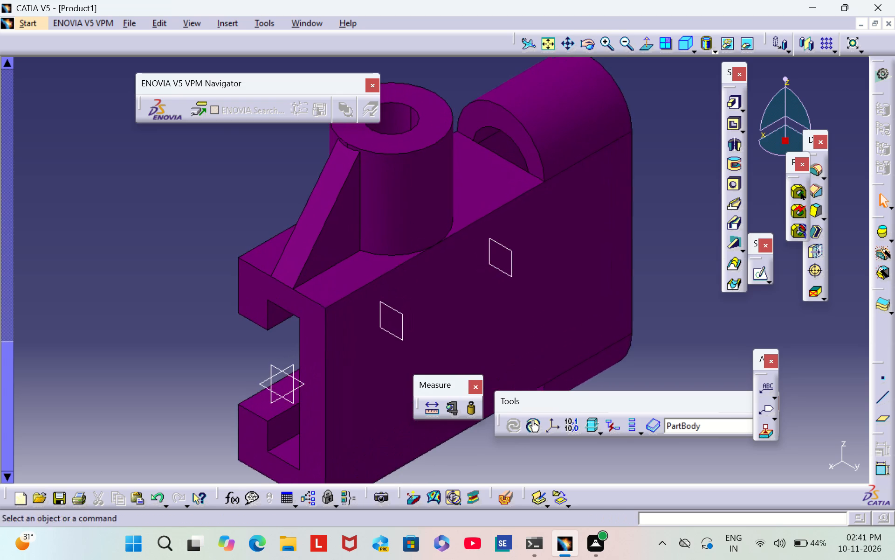
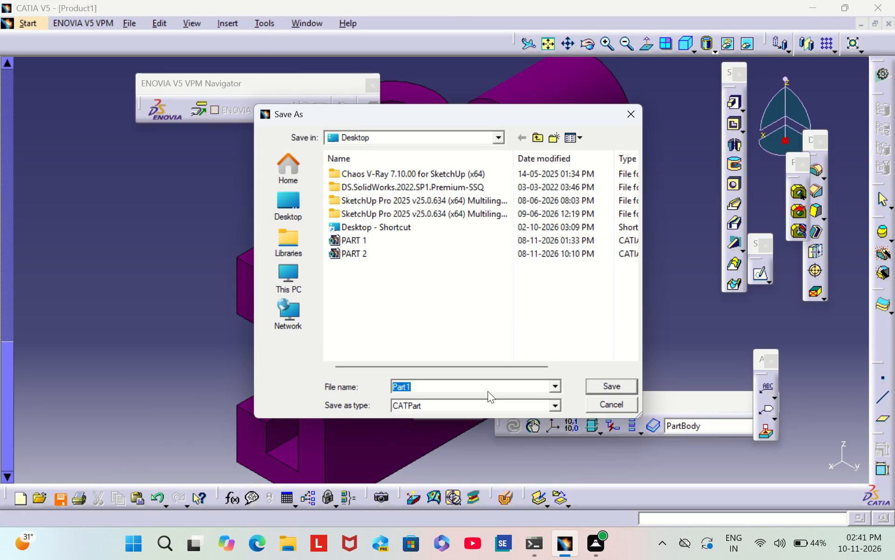
Save the part on the Desktop as a CATPart file named PART 3, accepting the update of linked documents.
key(BackSpace)
text(PART)
key(space)
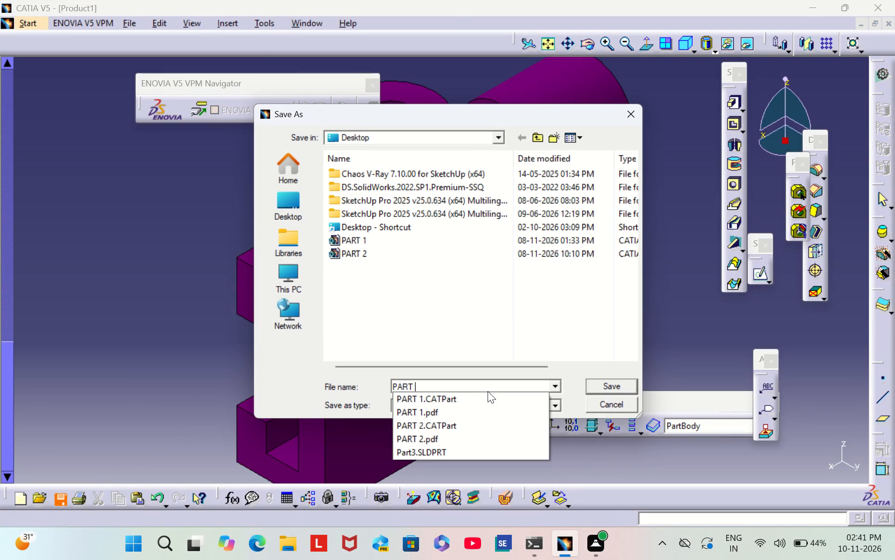
key(3)
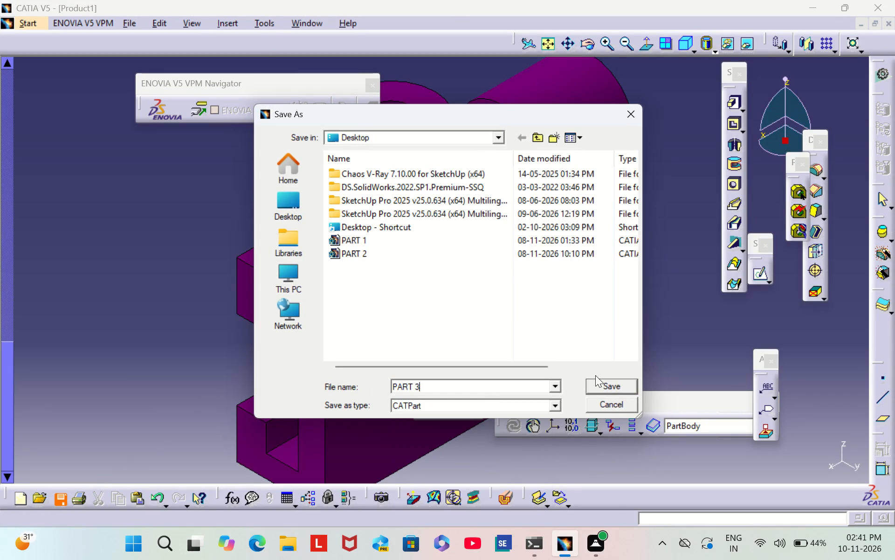
click(601, 384)
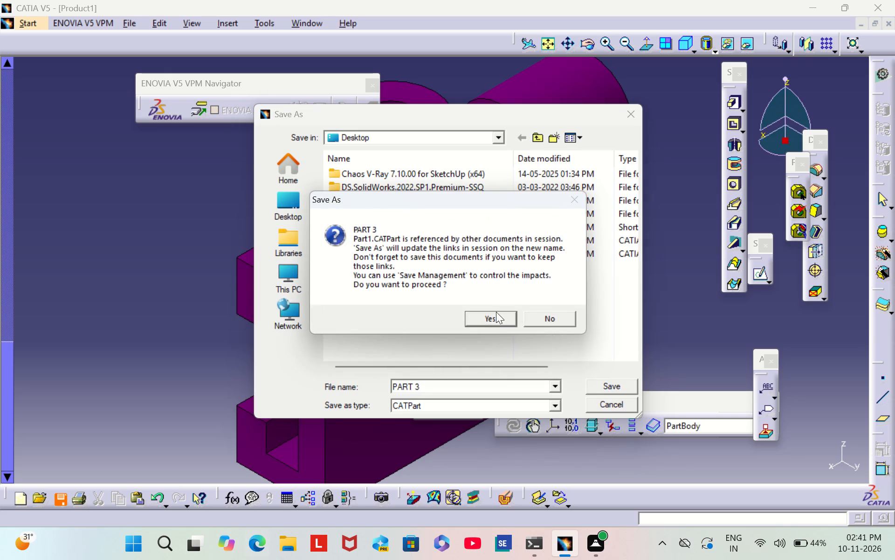
click(492, 315)
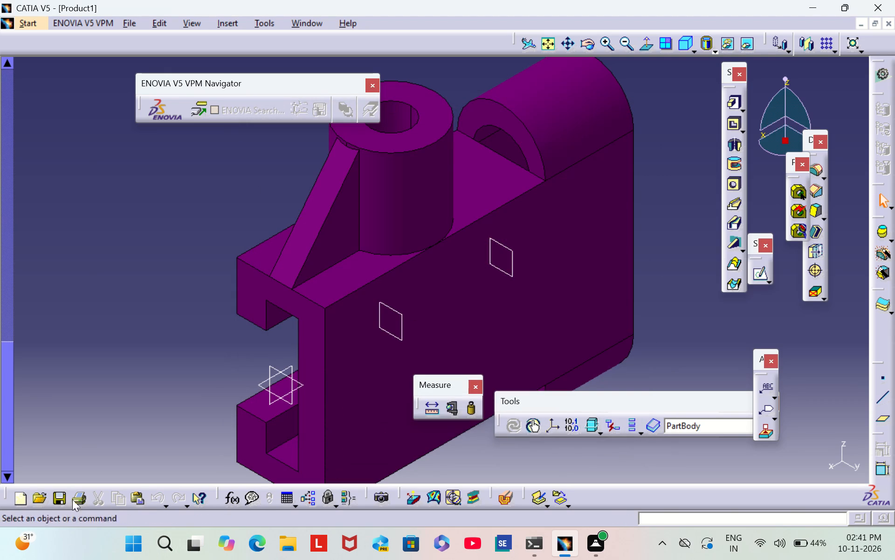
Print the part view to a PDF document named PART 3 on the Desktop.
click(75, 499)
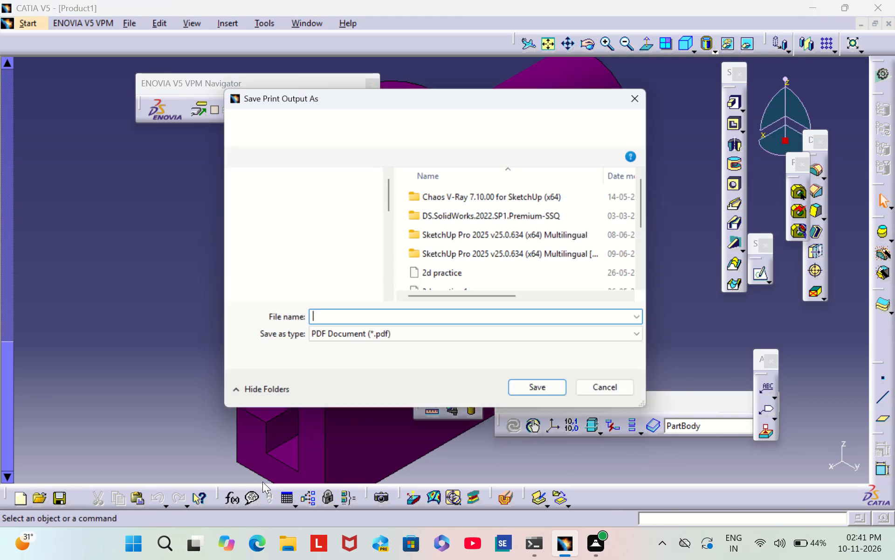
text(PART 3)
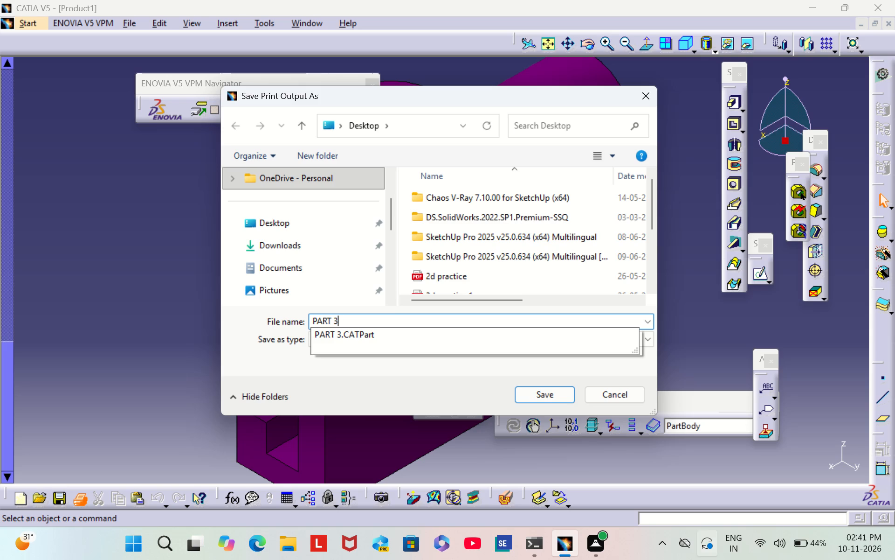
click(541, 396)
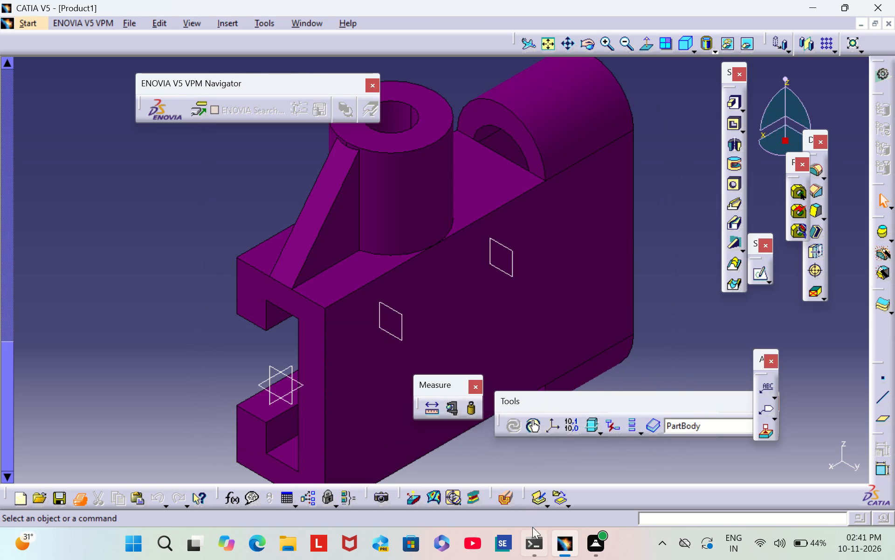